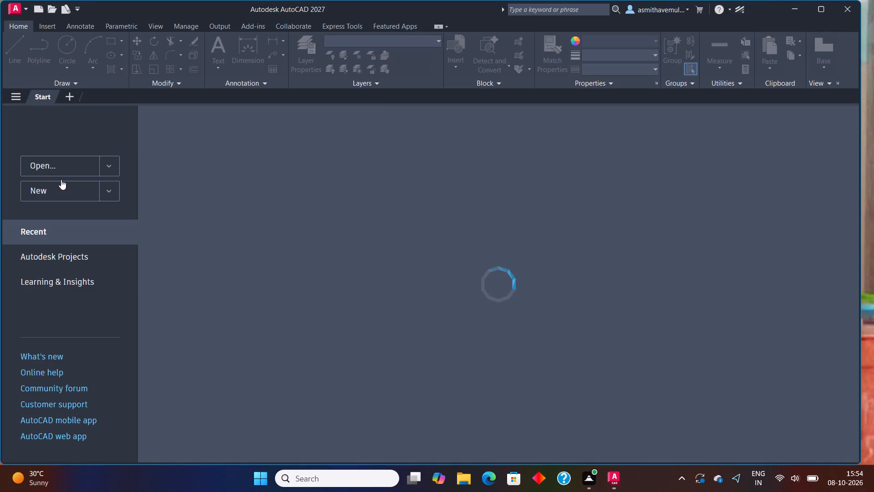
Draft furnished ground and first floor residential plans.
Create a new blank drawing.
{"action": "left_click", "coordinate": [56, 189]}
{"action": "left_click", "coordinate": [54, 205]}
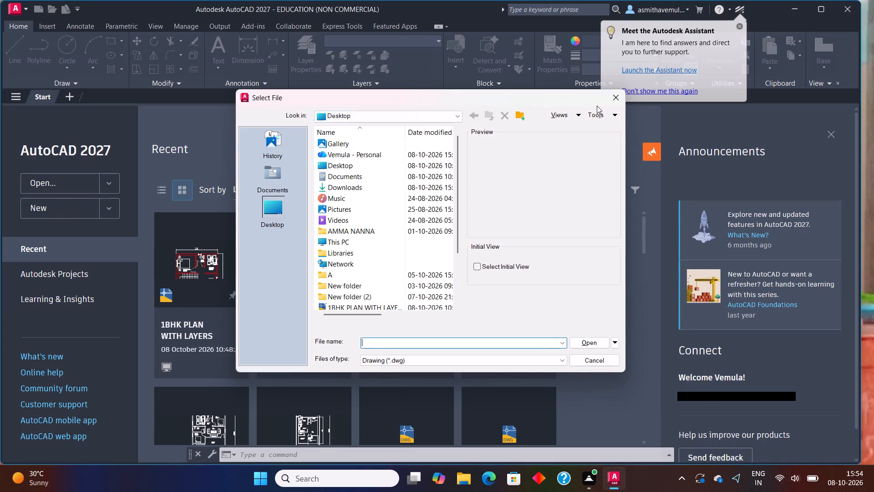
{"action": "left_click", "coordinate": [615, 97]}
{"action": "left_click", "coordinate": [81, 211]}
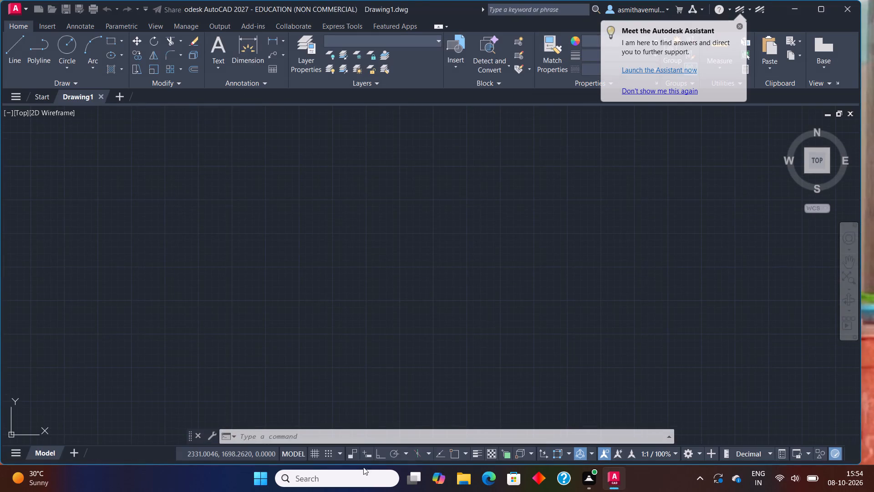
Configure the drawing units to Engineering length with 0'-0.0" precision and inches as the insertion scale.
{"action": "left_click", "coordinate": [330, 436]}
{"action": "type", "text": "UNITS"}
{"action": "key", "text": "Return"}
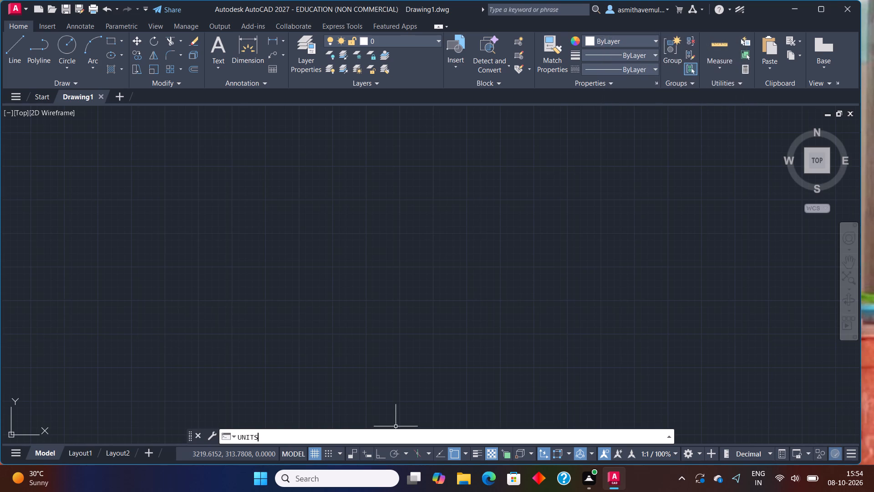
{"action": "key", "text": "Return"}
{"action": "left_click", "coordinate": [413, 154]}
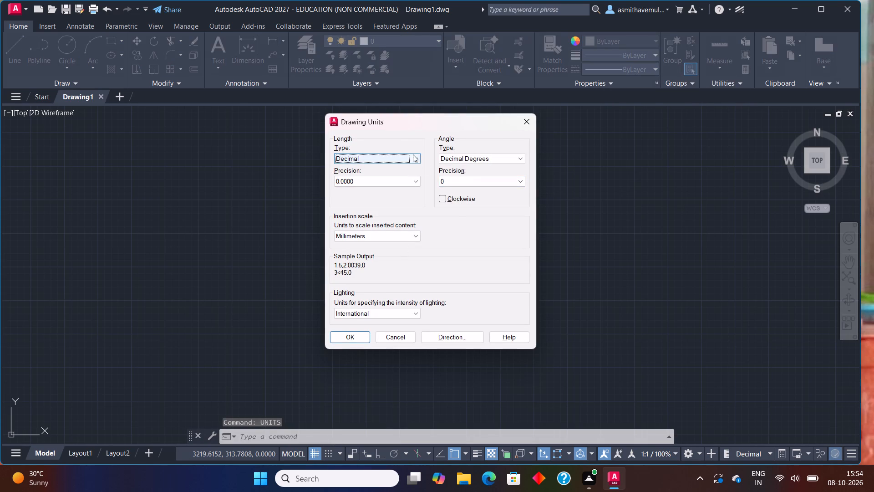
{"action": "left_click", "coordinate": [399, 186]}
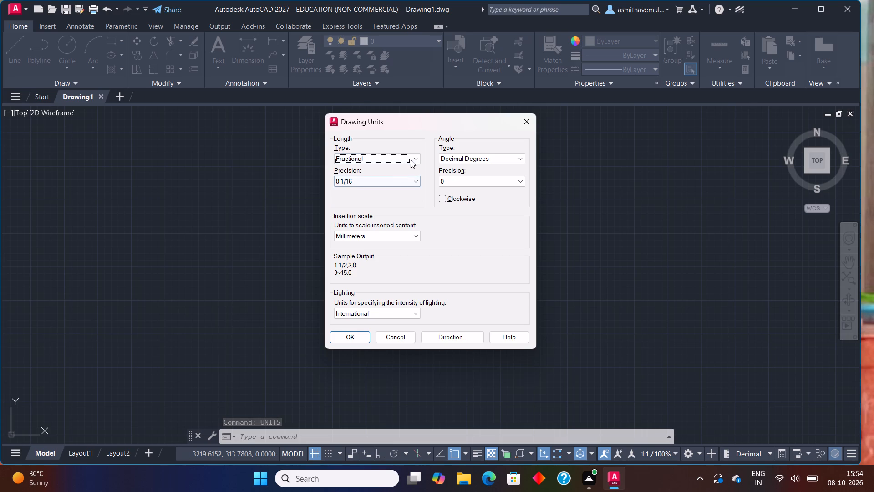
{"action": "left_click", "coordinate": [411, 159]}
{"action": "left_click", "coordinate": [406, 180]}
{"action": "left_click", "coordinate": [406, 178]}
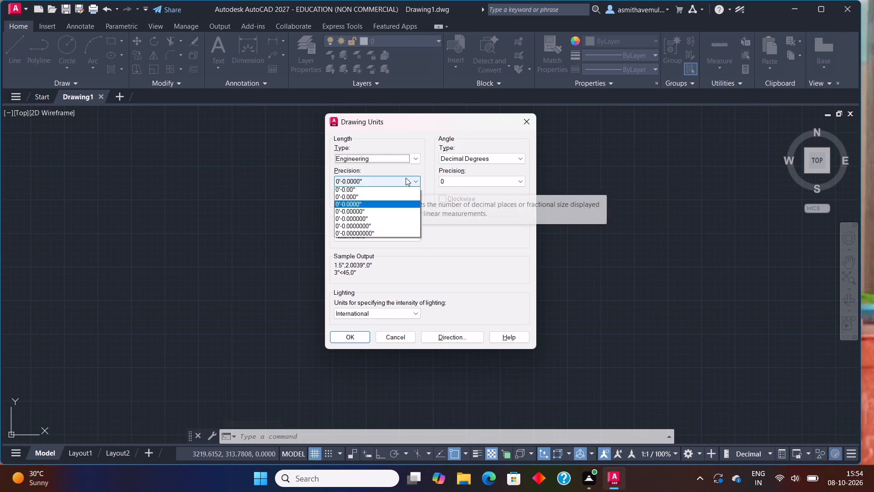
{"action": "left_click", "coordinate": [397, 196]}
{"action": "left_click", "coordinate": [393, 235]}
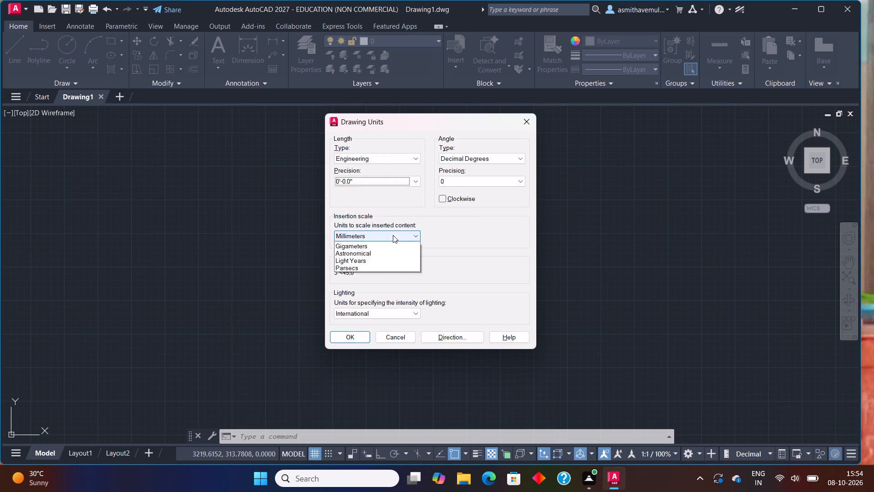
{"action": "left_click", "coordinate": [388, 251]}
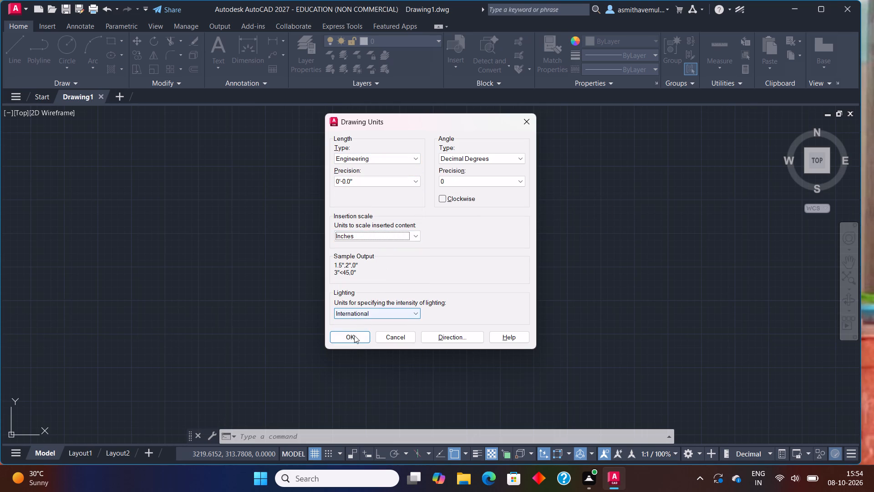
{"action": "left_click", "coordinate": [352, 339]}
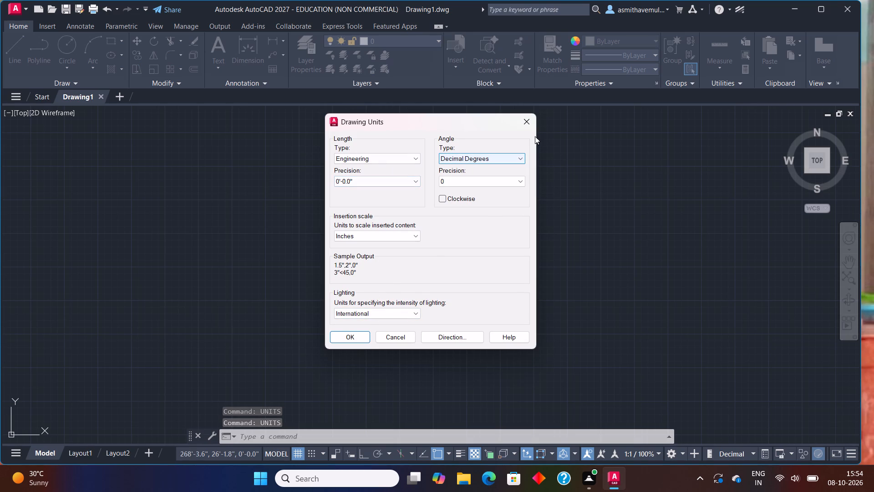
{"action": "left_click_drag", "start_coordinate": [343, 338], "coordinate": [348, 334]}
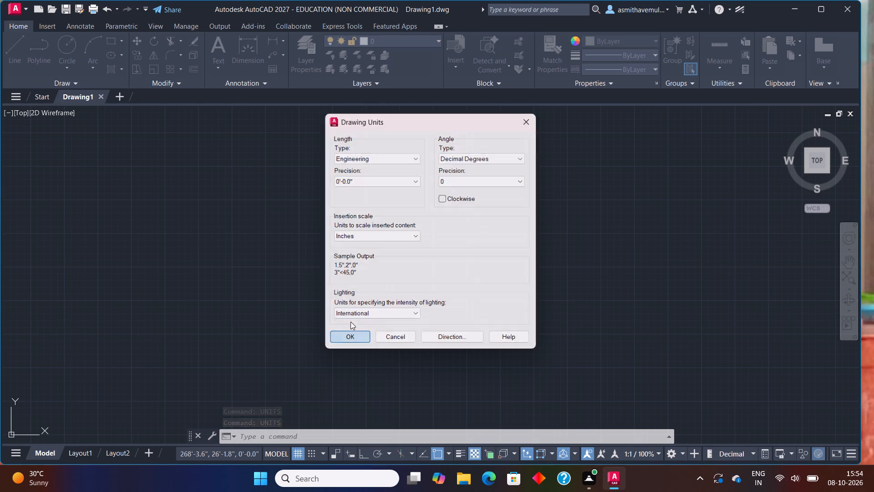
Set the text height of the ISO-25 dimension style to 1'.
{"action": "key", "text": "d"}
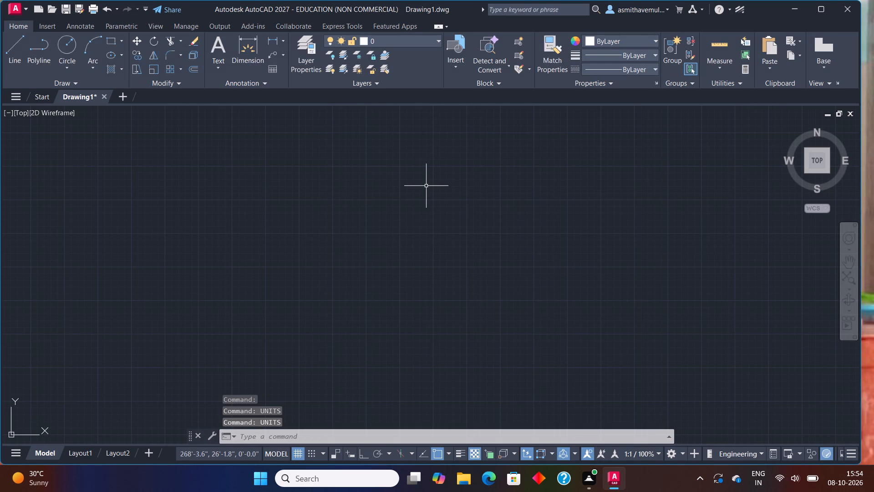
{"action": "key", "text": "Return"}
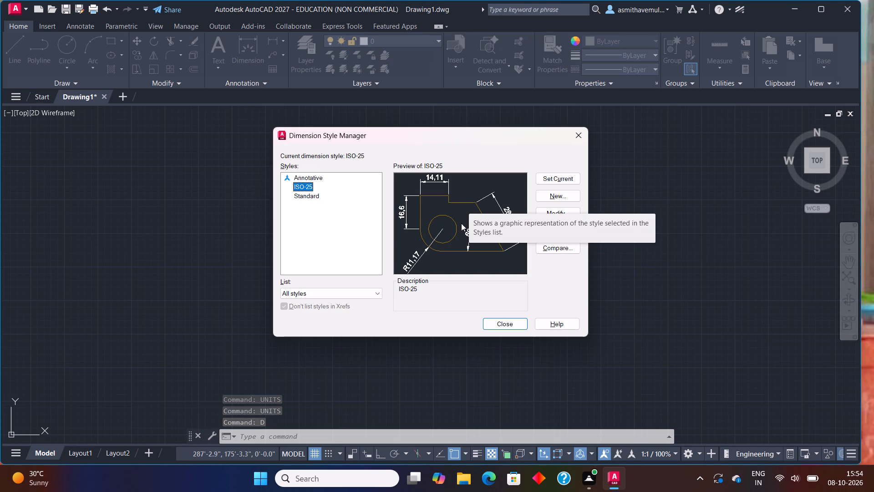
{"action": "left_click", "coordinate": [542, 212]}
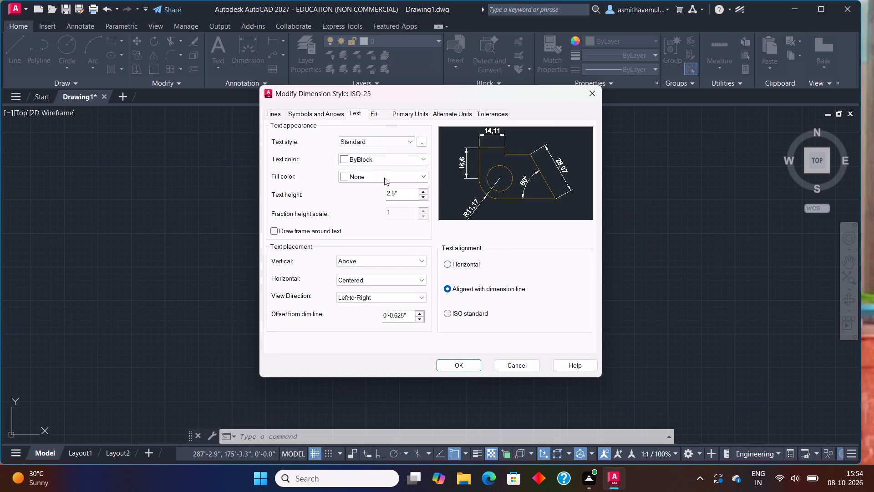
{"action": "left_click", "coordinate": [400, 193]}
{"action": "key", "text": "BackSpace"}
{"action": "key", "text": "BackSpace"}
{"action": "key", "text": "BackSpace"}
{"action": "key", "text": "BackSpace"}
{"action": "key", "text": "BackSpace"}
{"action": "type", "text": "1'"}
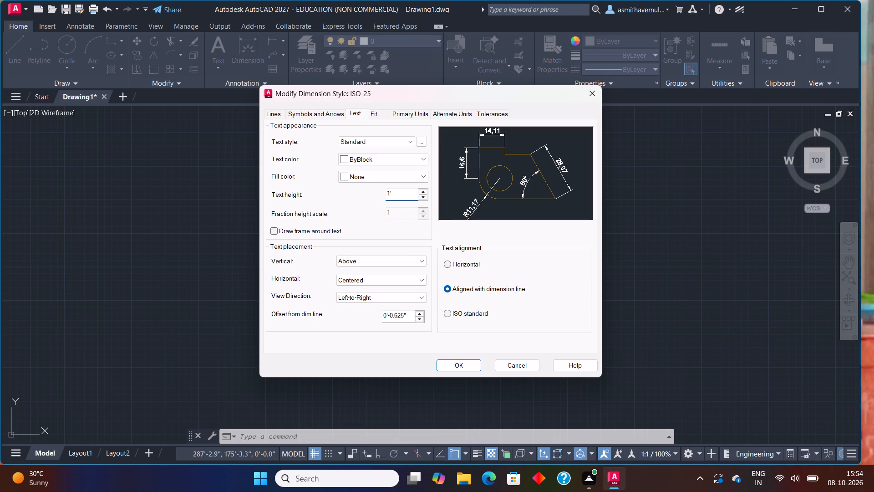
Set the ISO-25 dimension style's primary units to Engineering format with 0'-0.0" precision and apply the style changes.
{"action": "left_click", "coordinate": [394, 113]}
{"action": "left_click", "coordinate": [380, 136]}
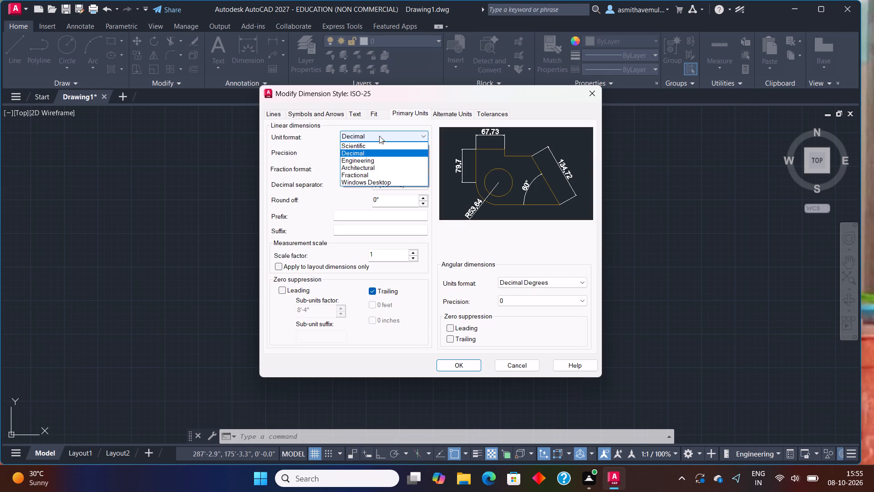
{"action": "left_click", "coordinate": [377, 159]}
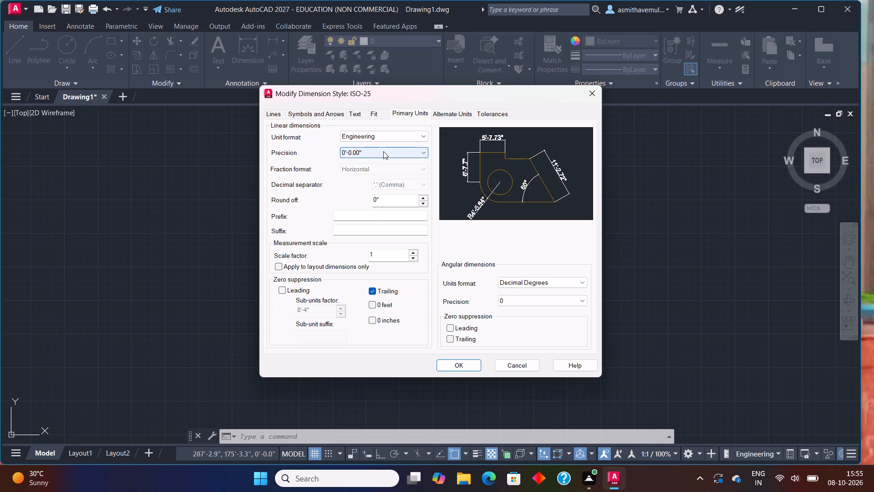
{"action": "left_click", "coordinate": [383, 151]}
{"action": "left_click", "coordinate": [380, 169]}
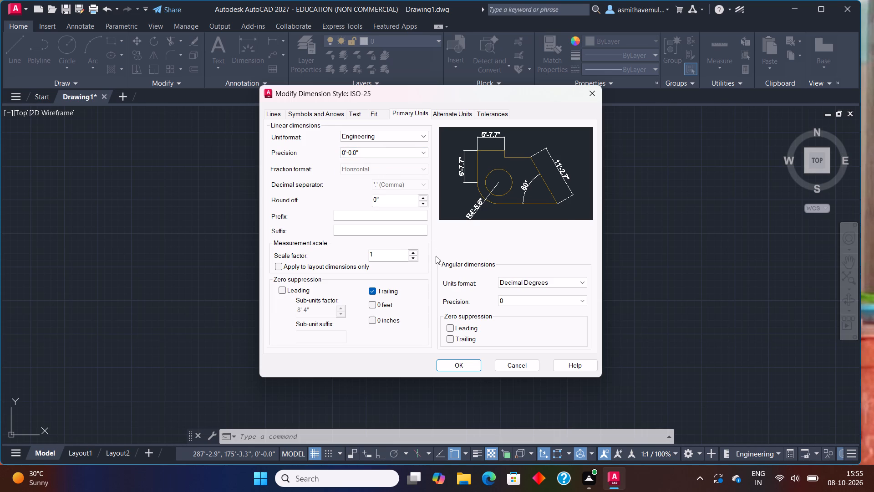
{"action": "left_click", "coordinate": [356, 113]}
{"action": "left_click", "coordinate": [463, 366]}
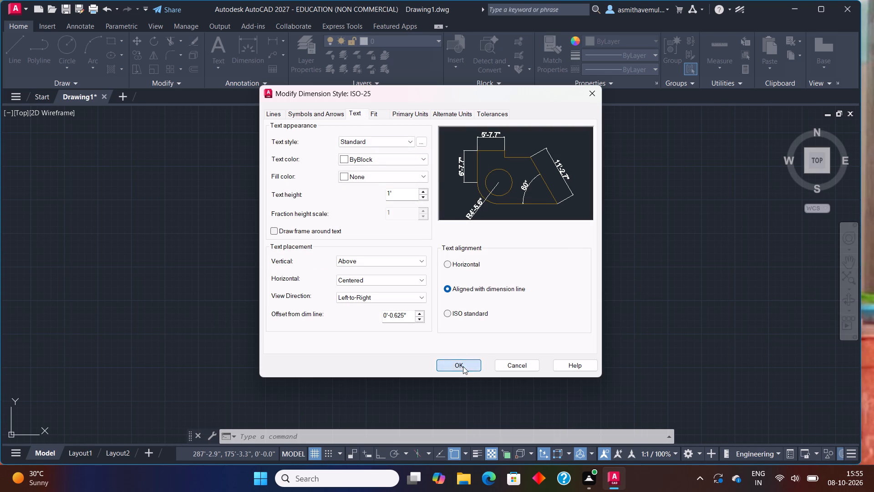
Make ISO-25 the current dimension style and finish managing dimension styles.
{"action": "triple_click", "coordinate": [544, 180]}
{"action": "left_click_drag", "start_coordinate": [546, 180], "coordinate": [556, 177]}
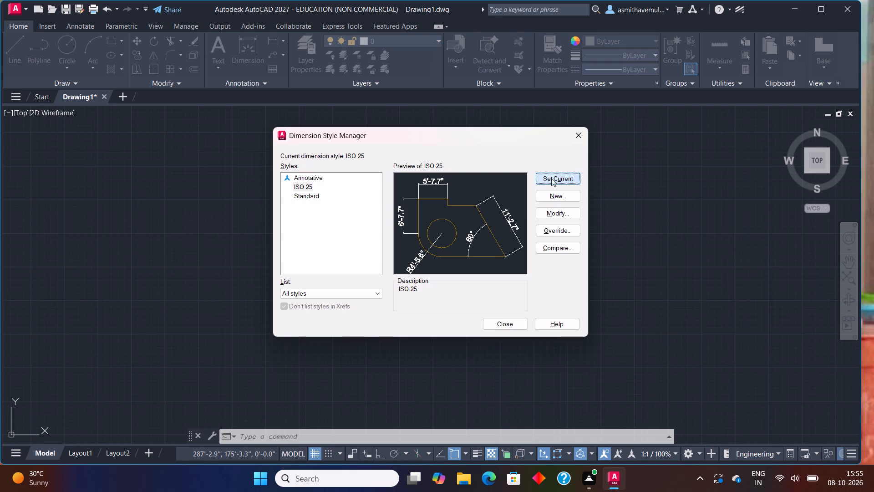
{"action": "left_click", "coordinate": [501, 326]}
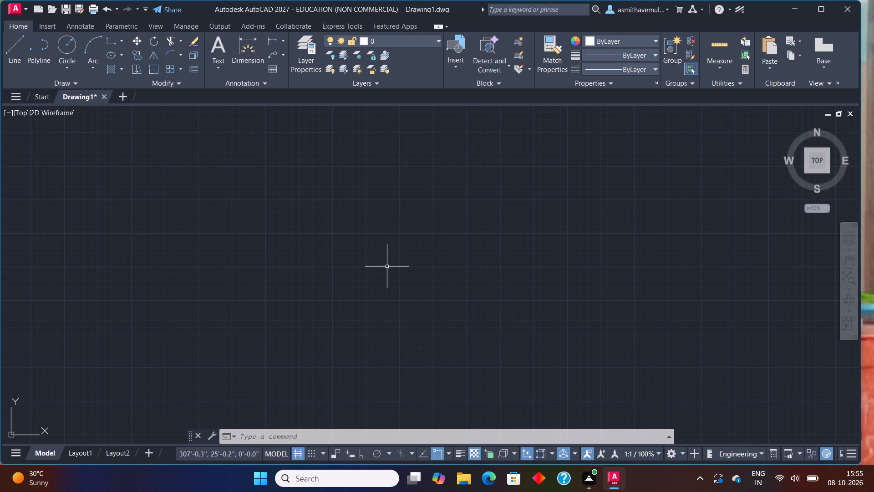
Draw a rectangle 15' long and 40' wide as the plan's outer outline, using the Dimensions option.
{"action": "type", "text": "REC"}
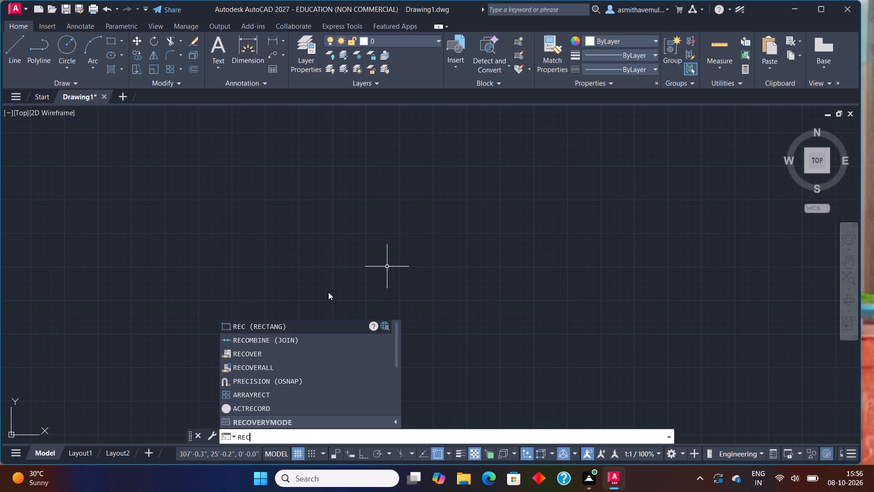
{"action": "left_click", "coordinate": [319, 329]}
{"action": "left_click", "coordinate": [288, 372]}
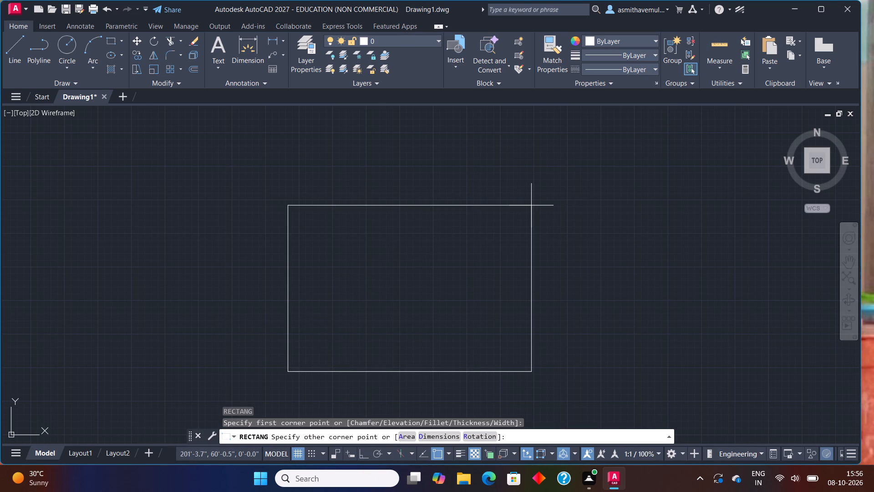
{"action": "key", "text": "d"}
{"action": "key", "text": "Return"}
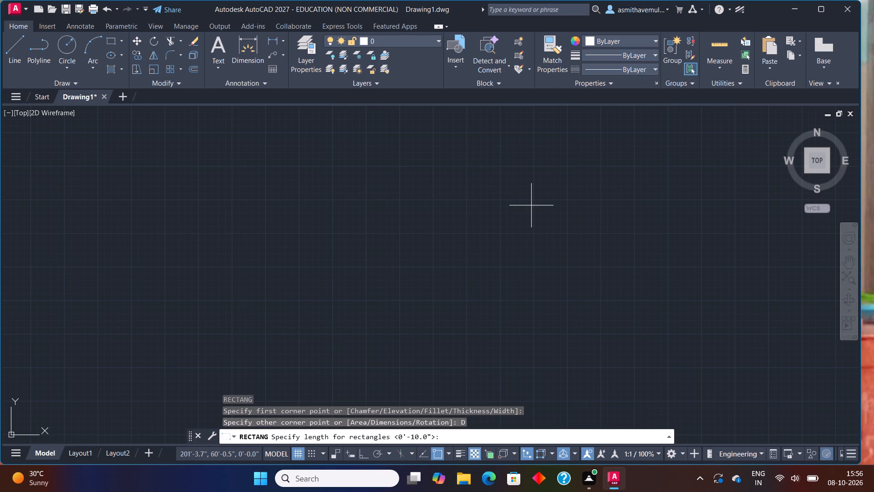
{"action": "key", "text": "1"}
{"action": "type", "text": "5'"}
{"action": "key", "text": "Return"}
{"action": "type", "text": "40'"}
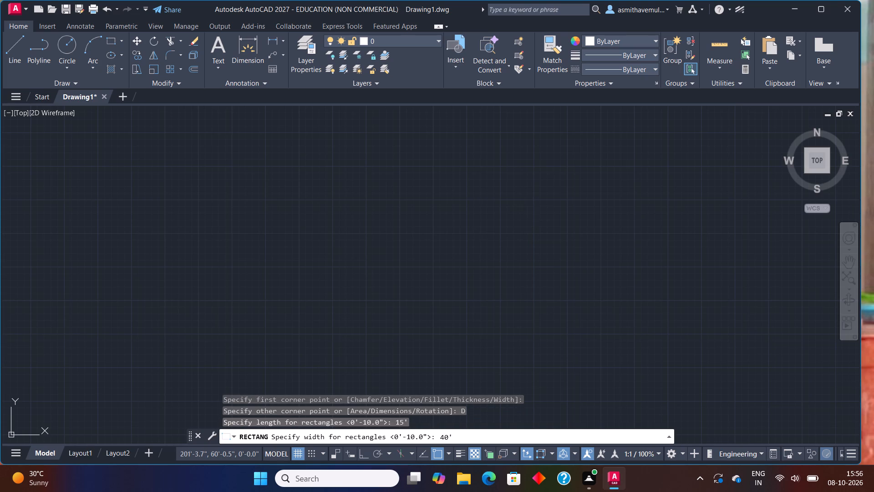
{"action": "key", "text": "Return"}
{"action": "left_click", "coordinate": [519, 223]}
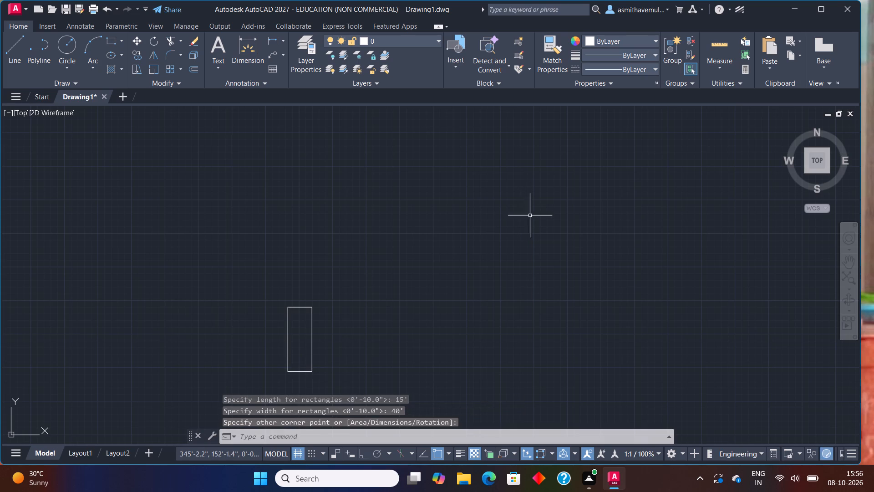
Offset the 15' by 40' rectangle 9" inward to form the outer wall thickness.
{"action": "double_click", "coordinate": [818, 156]}
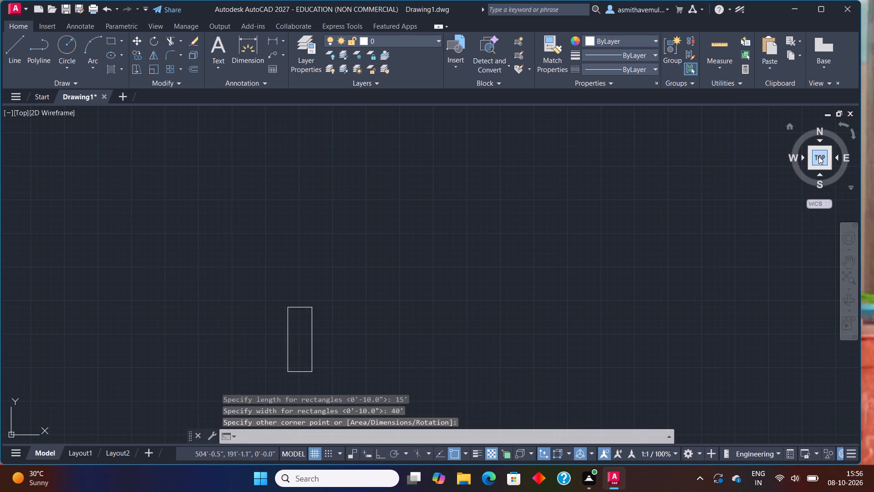
{"action": "scroll", "coordinate": [414, 290], "scroll_direction": "down", "scroll_amount": 1}
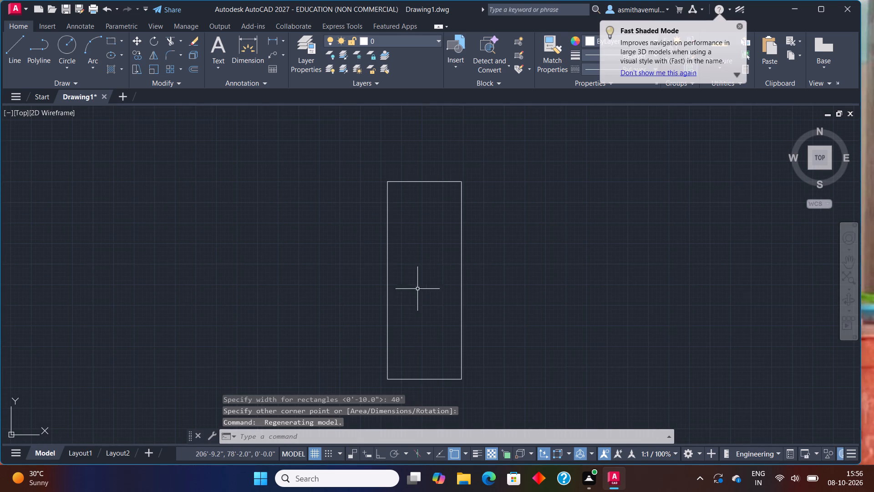
{"action": "middle_click_drag", "start_coordinate": [420, 305], "coordinate": [402, 282]}
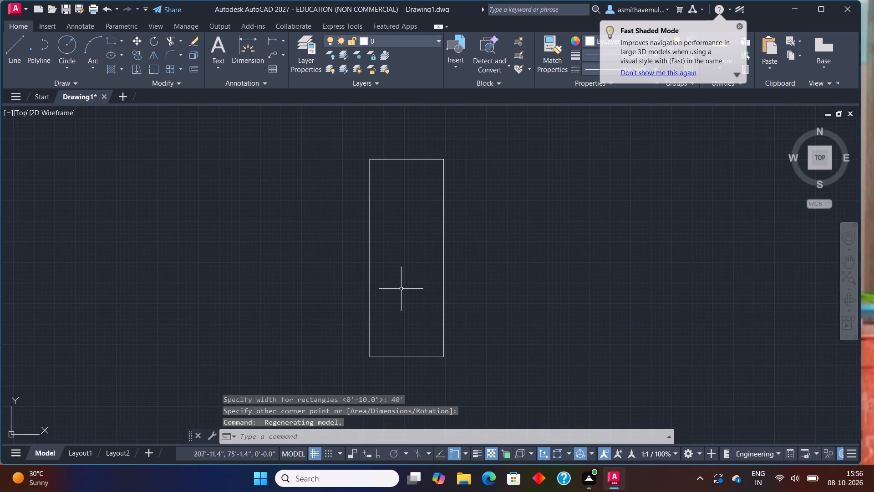
{"action": "key", "text": "o"}
{"action": "key", "text": "Return"}
{"action": "key", "text": "9"}
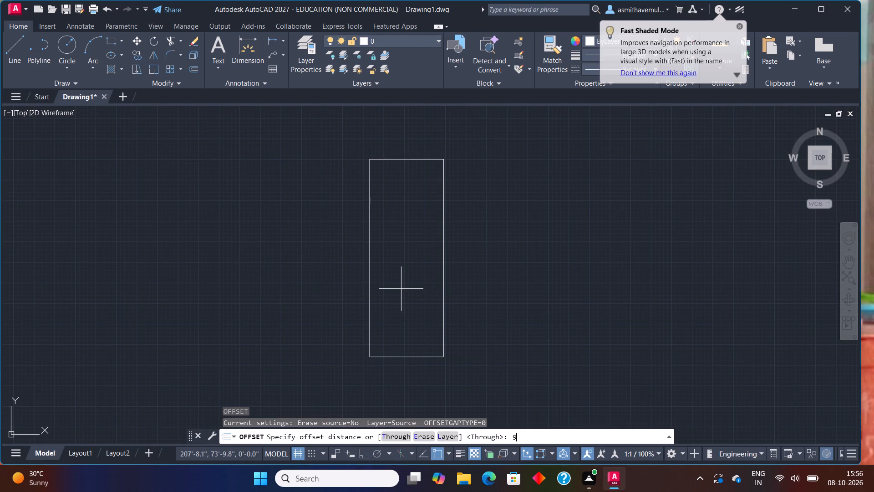
{"action": "key", "text": "shift+quotedbl"}
{"action": "key", "text": "Return"}
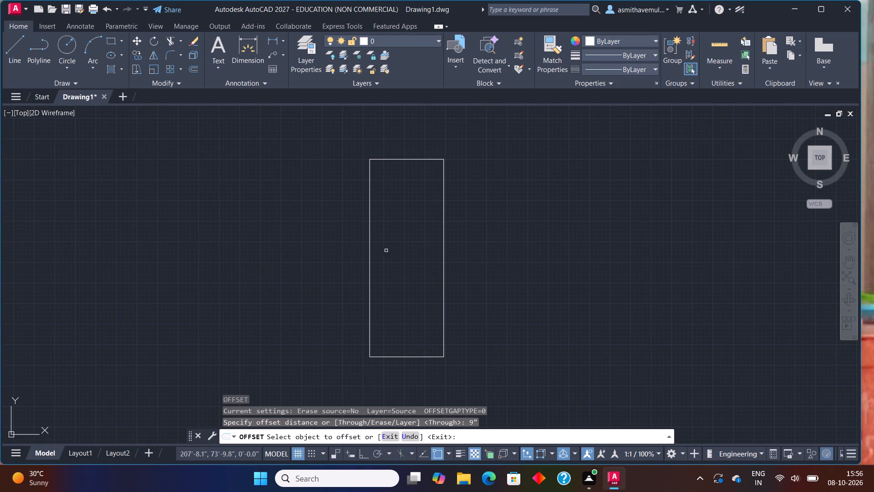
{"action": "left_click", "coordinate": [387, 159]}
{"action": "left_click", "coordinate": [389, 170]}
{"action": "key", "text": "Escape"}
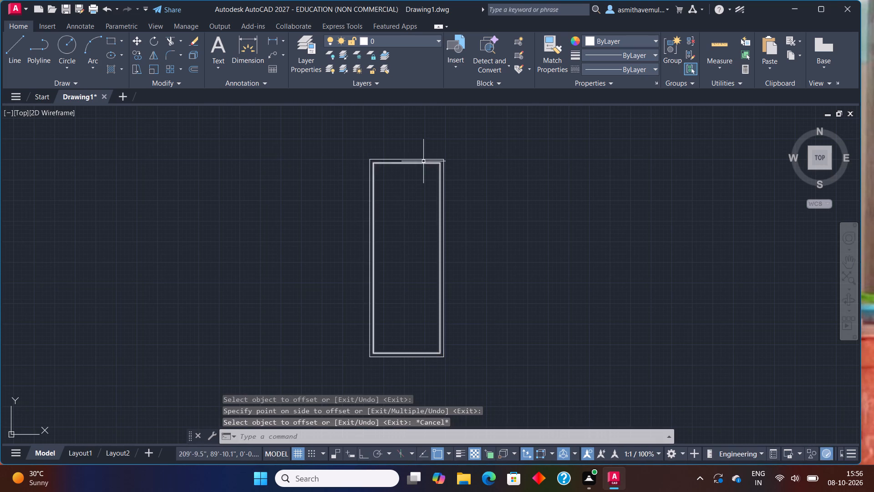
Explode the inner wall rectangle into separate lines.
{"action": "scroll", "coordinate": [421, 160], "scroll_direction": "up", "scroll_amount": 1}
{"action": "left_click", "coordinate": [419, 164]}
{"action": "key", "text": "x"}
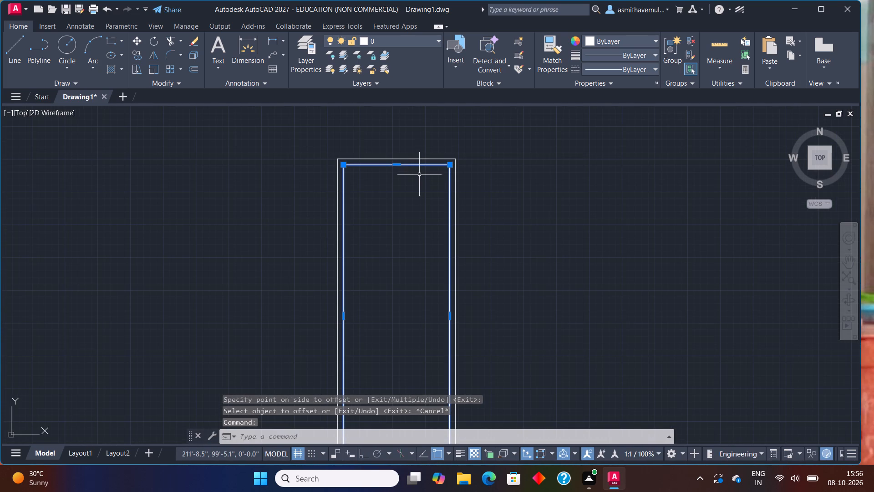
{"action": "key", "text": "Return"}
Offset the inner line of the plan's left wall 4' inward to start a lengthwise partition.
{"action": "middle_click_drag", "start_coordinate": [400, 272], "coordinate": [385, 257]}
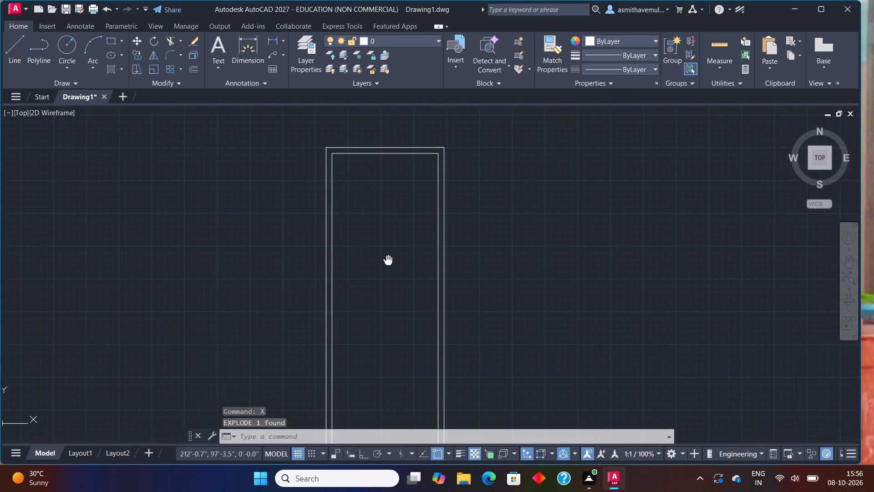
{"action": "middle_click_drag", "start_coordinate": [385, 257], "coordinate": [372, 231]}
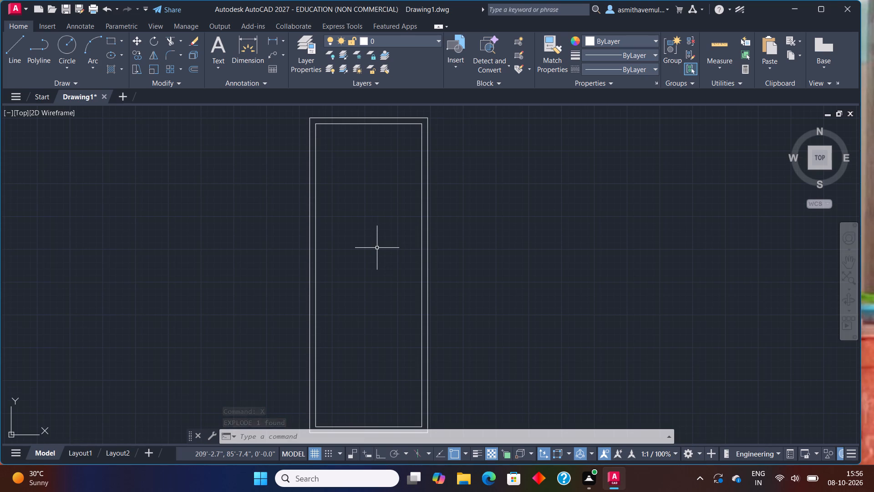
{"action": "key", "text": "o"}
{"action": "key", "text": "Return"}
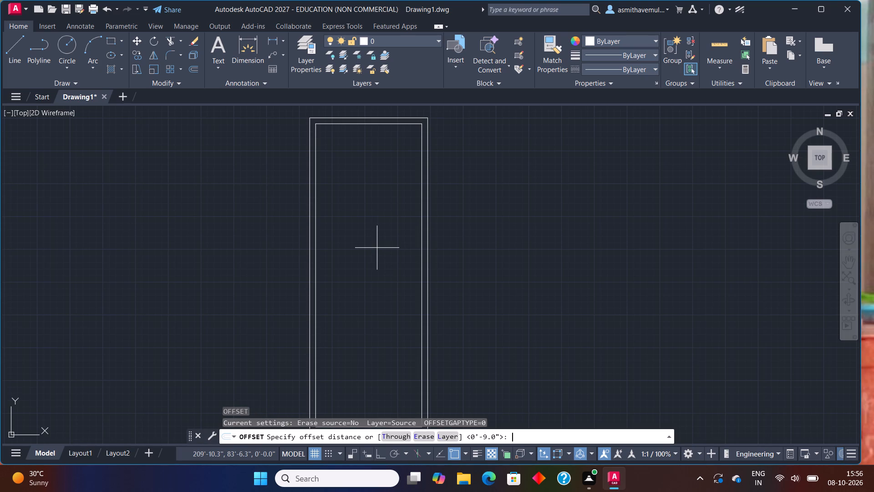
{"action": "key", "text": "4"}
{"action": "key", "text": "apostrophe"}
{"action": "key", "text": "Return"}
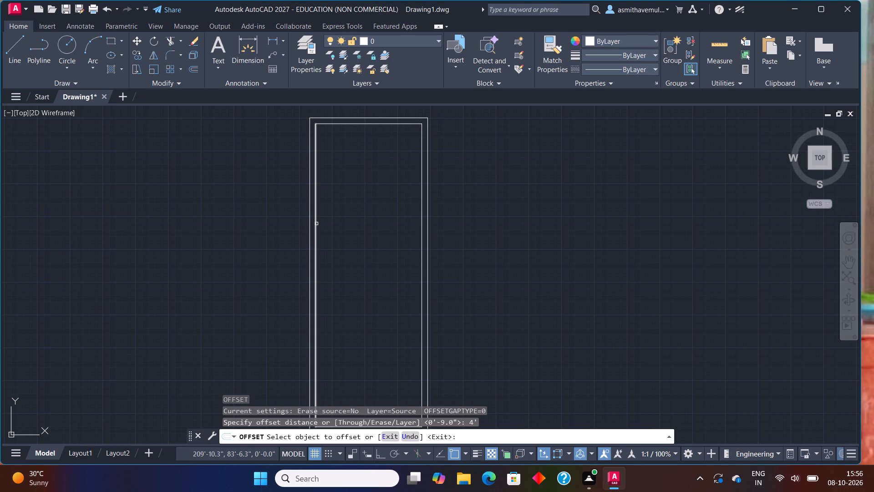
{"action": "left_click", "coordinate": [316, 224]}
{"action": "left_click", "coordinate": [326, 220]}
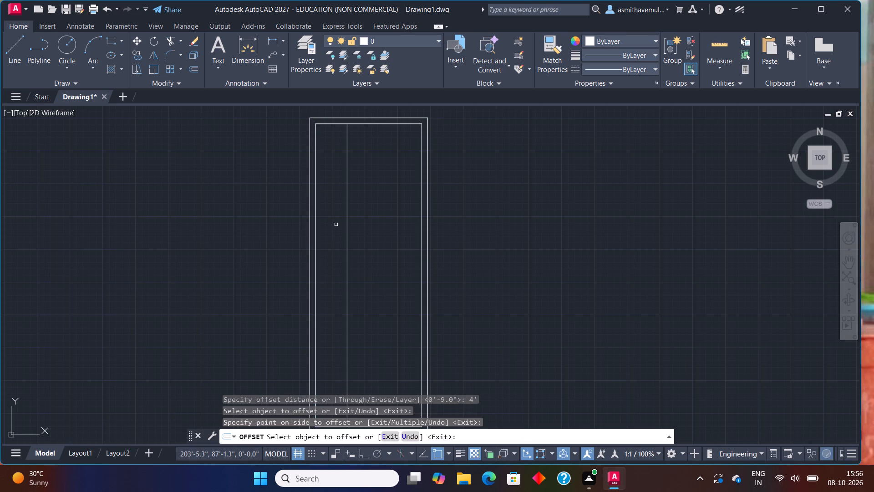
{"action": "key", "text": "Escape"}
Offset the inner line of the plan's top wall 6' inward to start a cross partition.
{"action": "key", "text": "o"}
{"action": "key", "text": "Return"}
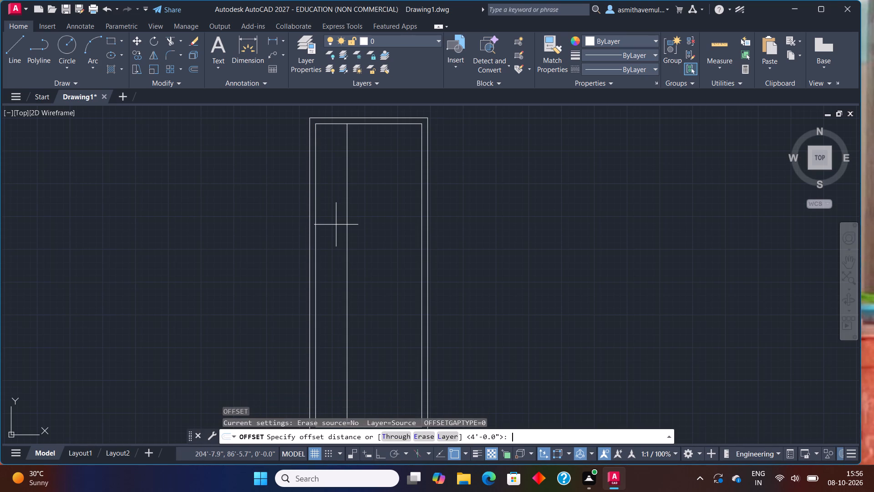
{"action": "type", "text": "6'"}
{"action": "key", "text": "Return"}
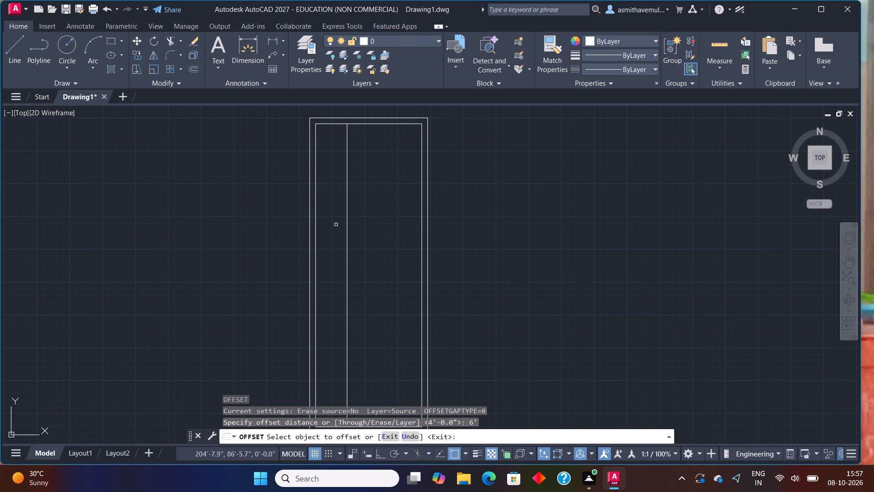
{"action": "scroll", "coordinate": [329, 132], "scroll_direction": "up", "scroll_amount": 1}
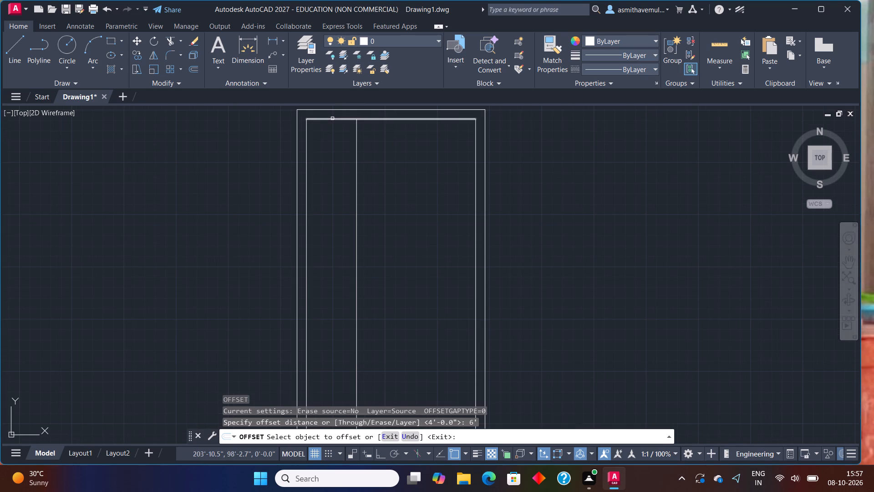
{"action": "left_click", "coordinate": [333, 118]}
{"action": "left_click", "coordinate": [334, 174]}
{"action": "key", "text": "Escape"}
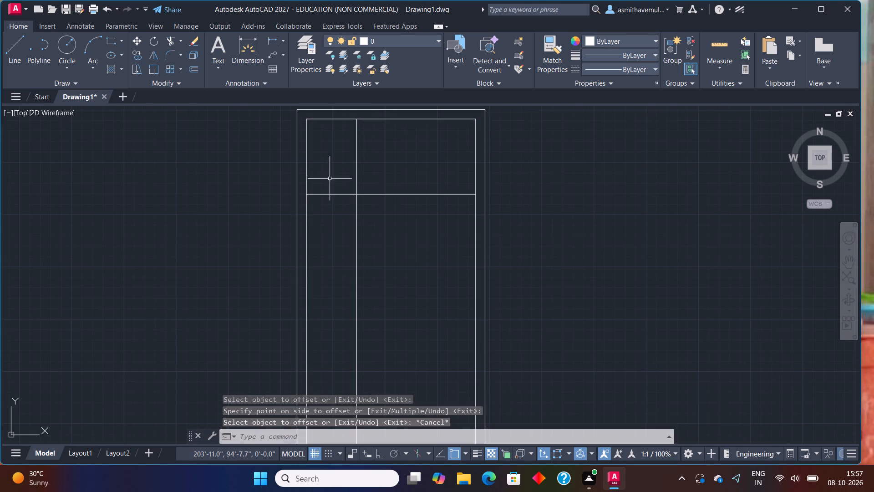
Offset the vertical partition line 4" to the right and the cross partition line 4" downward to give both walls thickness.
{"action": "key", "text": "o"}
{"action": "key", "text": "Return"}
{"action": "type", "text": "4\""}
{"action": "key", "text": "Return"}
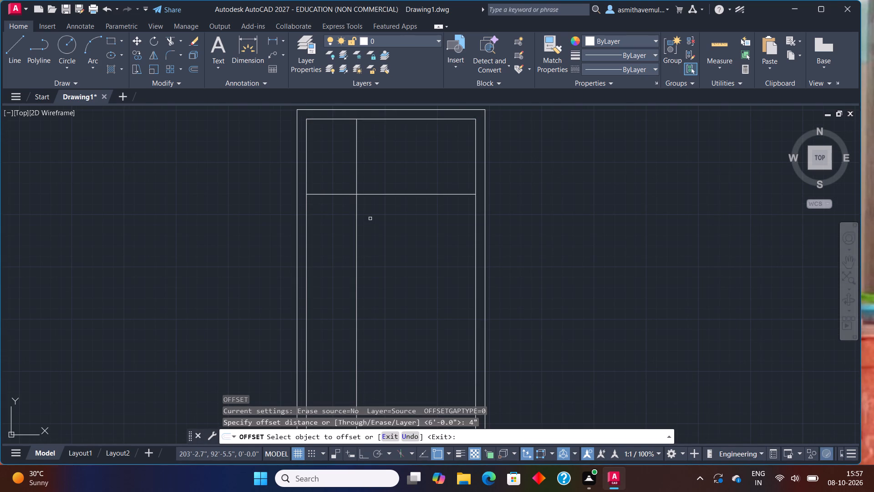
{"action": "left_click", "coordinate": [356, 216]}
{"action": "left_click", "coordinate": [380, 211]}
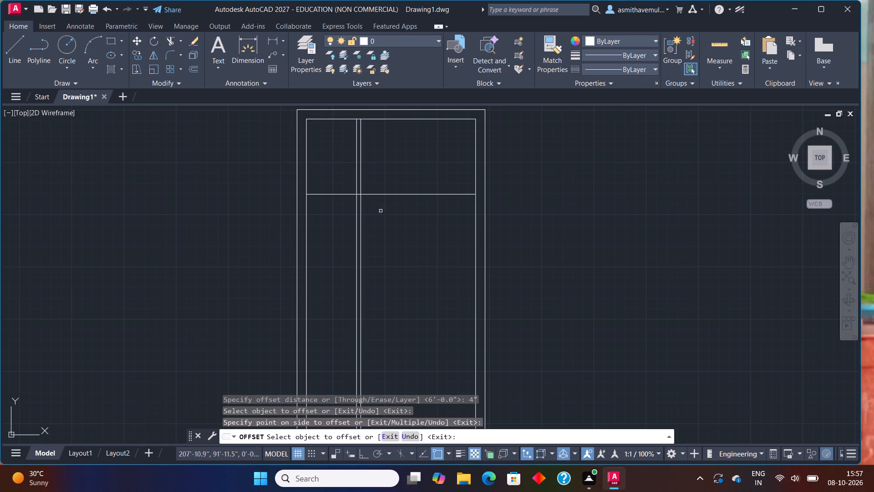
{"action": "left_click", "coordinate": [319, 194]}
{"action": "left_click", "coordinate": [325, 219]}
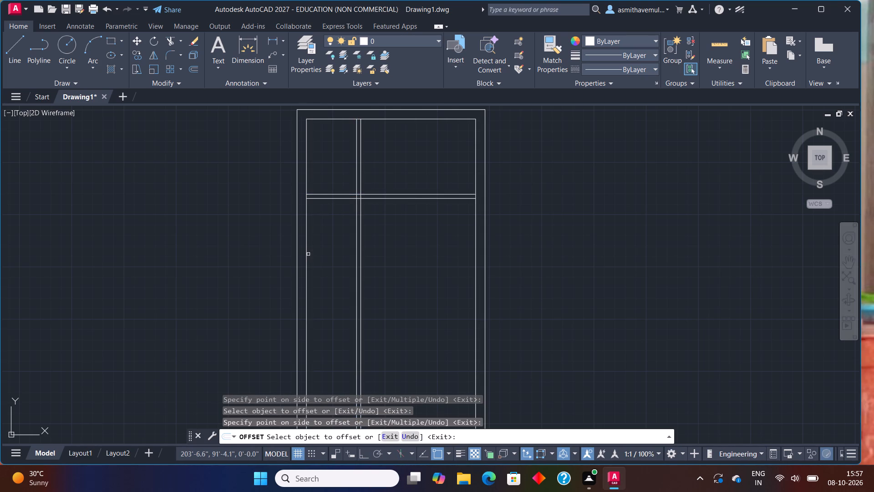
{"action": "key", "text": "Escape"}
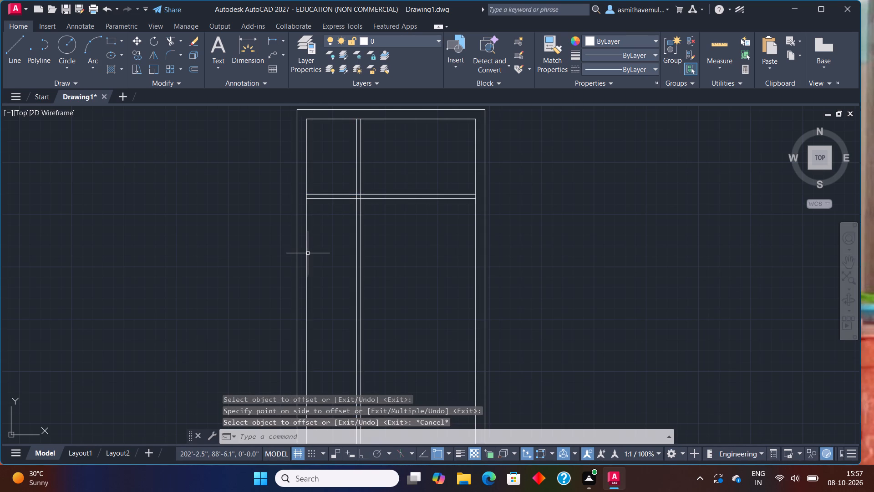
Offset the lower line of the cross partition 7' downward to start a second cross partition.
{"action": "key", "text": "o"}
{"action": "key", "text": "Return"}
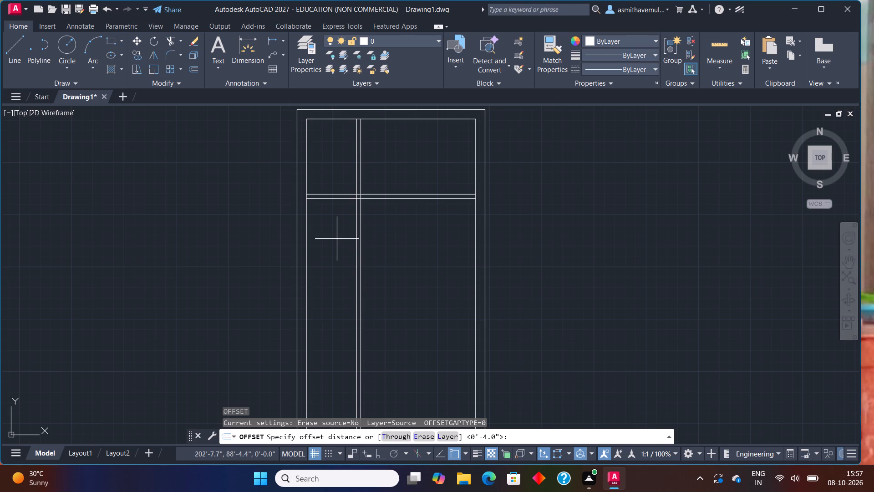
{"action": "type", "text": "7'"}
{"action": "key", "text": "Return"}
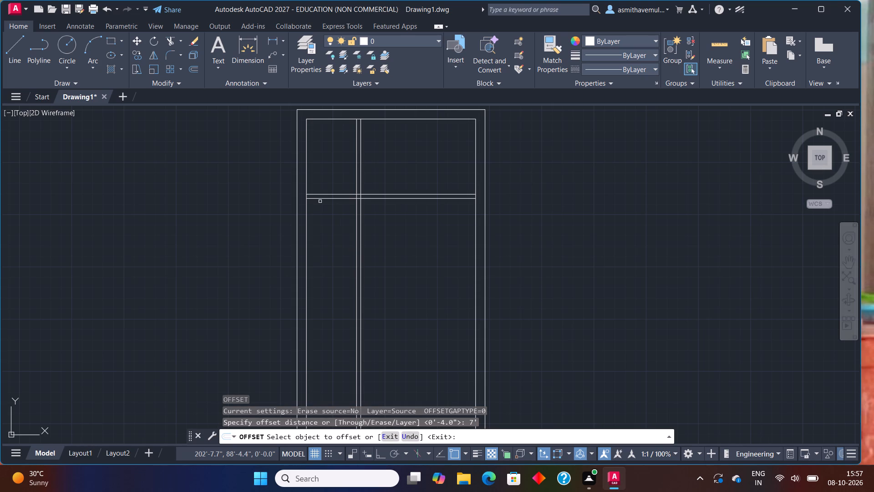
{"action": "left_click", "coordinate": [317, 199]}
{"action": "left_click", "coordinate": [309, 247]}
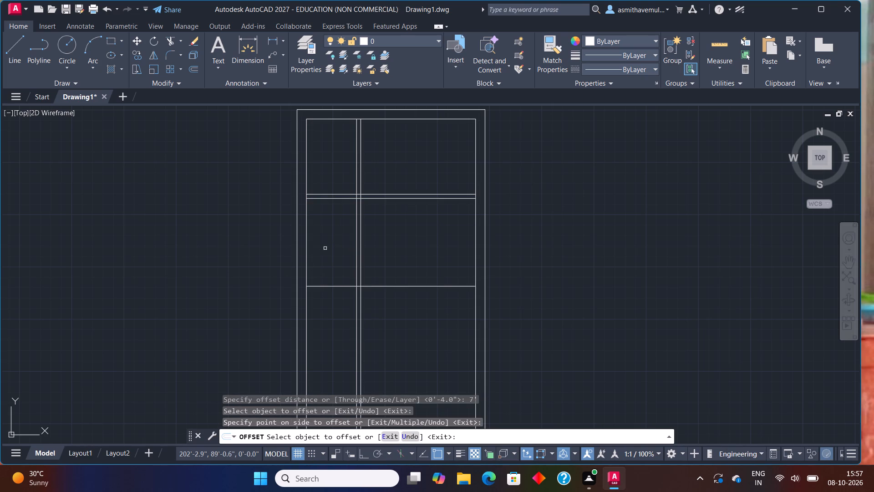
{"action": "key", "text": "Escape"}
Offset the second cross partition line 4" downward to give that wall its thickness.
{"action": "key", "text": "o"}
{"action": "key", "text": "Return"}
{"action": "key", "text": "4"}
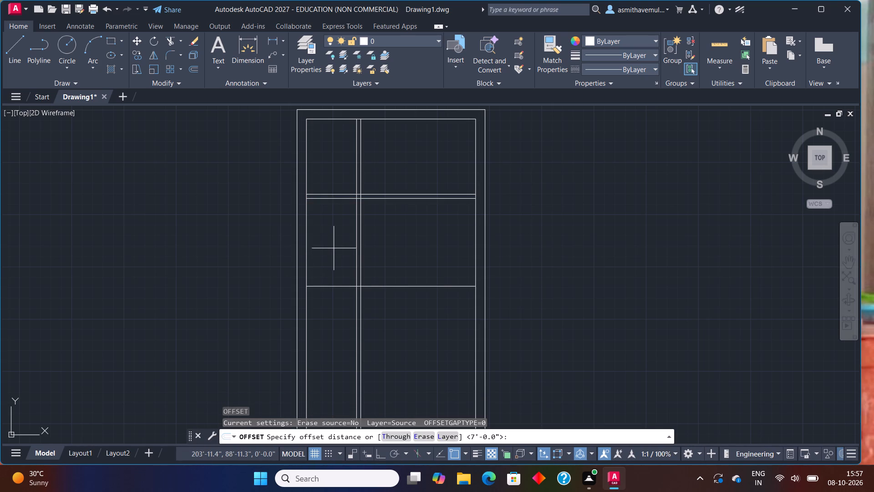
{"action": "key", "text": "shift+quotedbl"}
{"action": "key", "text": "Return"}
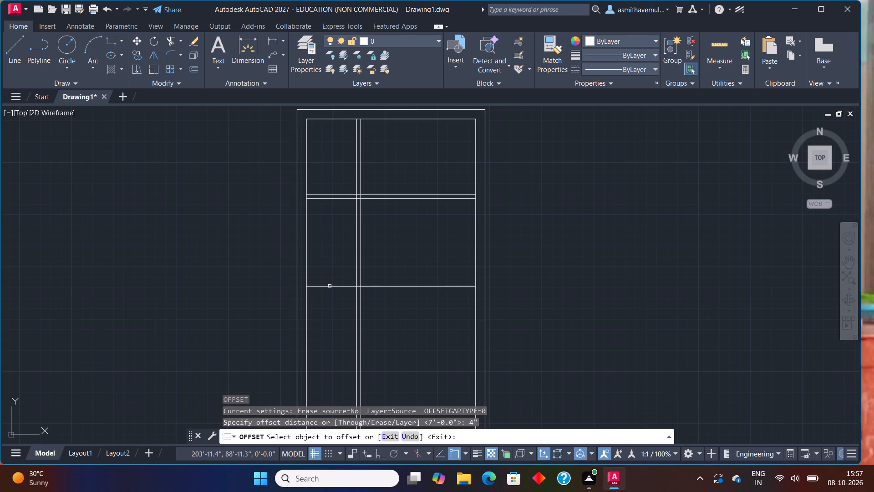
{"action": "left_click", "coordinate": [330, 287]}
{"action": "left_click", "coordinate": [310, 326]}
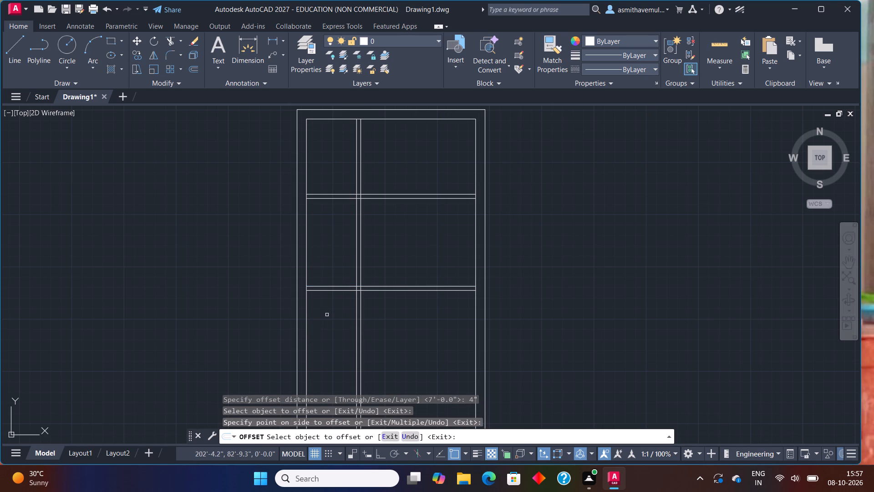
{"action": "key", "text": "Escape"}
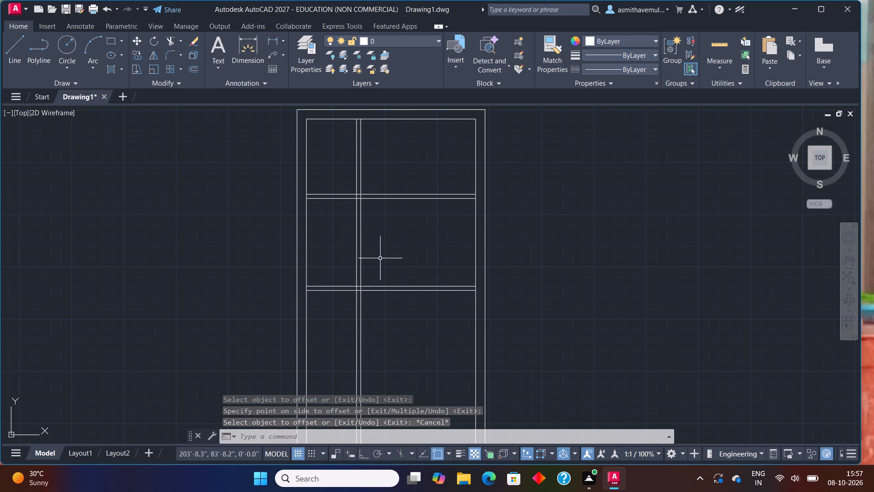
Trim away both lines of the upper cross partition between the vertical partition and the right wall.
{"action": "type", "text": "TRIM"}
{"action": "key", "text": "Return"}
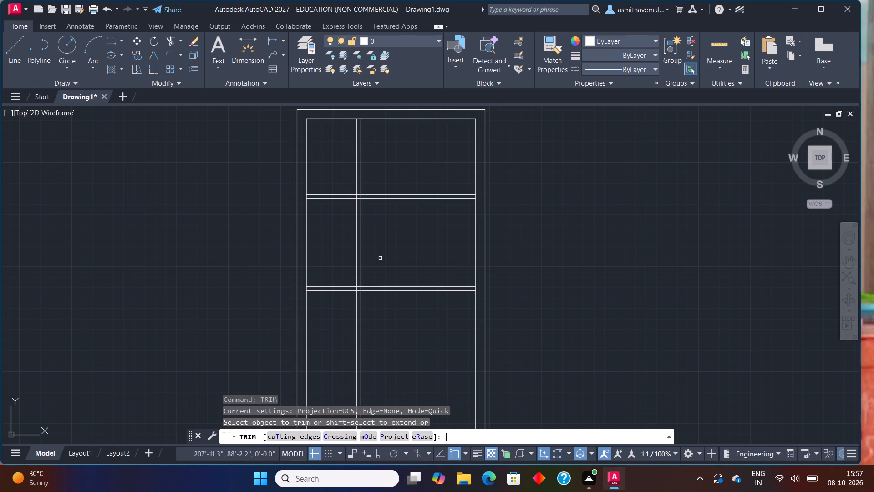
{"action": "left_click_drag", "start_coordinate": [375, 258], "coordinate": [409, 151]}
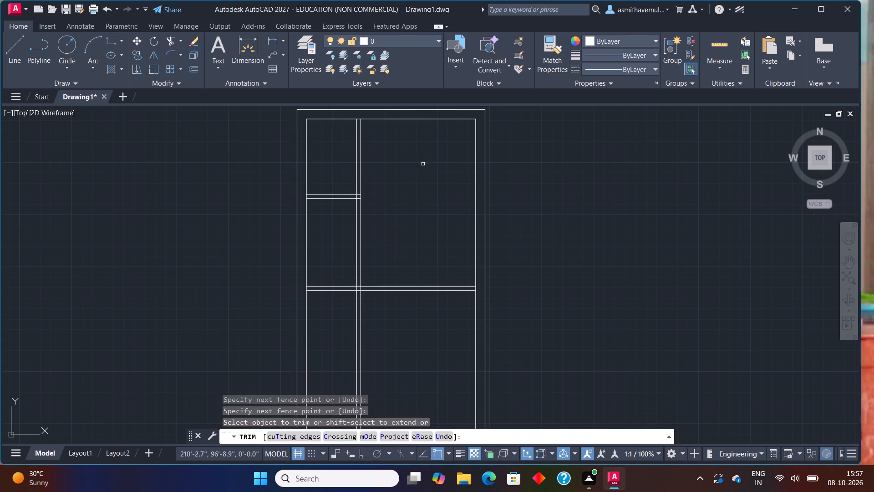
Trim the line segments inside the wall junctions at the vertical partition's top end and at both ends of the upper cross partition.
{"action": "middle_click_drag", "start_coordinate": [385, 143], "coordinate": [403, 226]}
{"action": "scroll", "coordinate": [381, 220], "scroll_direction": "up", "scroll_amount": 2}
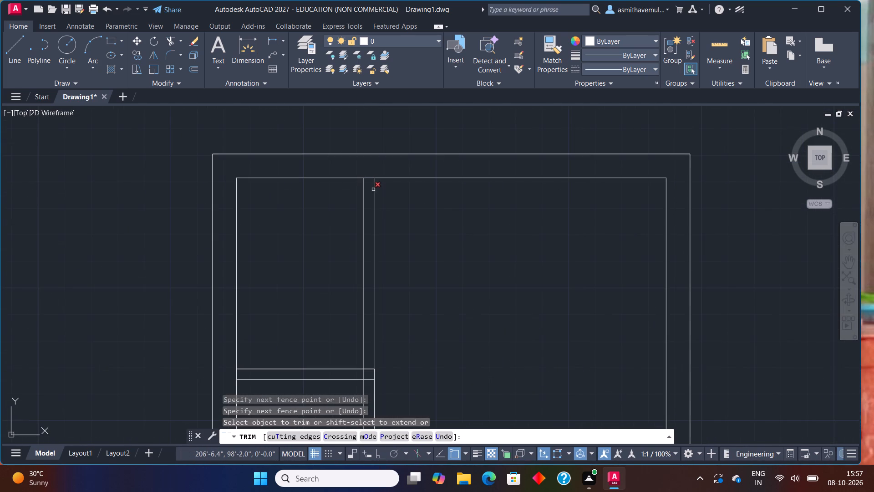
{"action": "left_click", "coordinate": [371, 178]}
{"action": "scroll", "coordinate": [377, 251], "scroll_direction": "down", "scroll_amount": 1}
{"action": "middle_click_drag", "start_coordinate": [388, 306], "coordinate": [417, 195]}
{"action": "scroll", "coordinate": [387, 211], "scroll_direction": "up", "scroll_amount": 2}
{"action": "left_click_drag", "start_coordinate": [417, 217], "coordinate": [413, 241]}
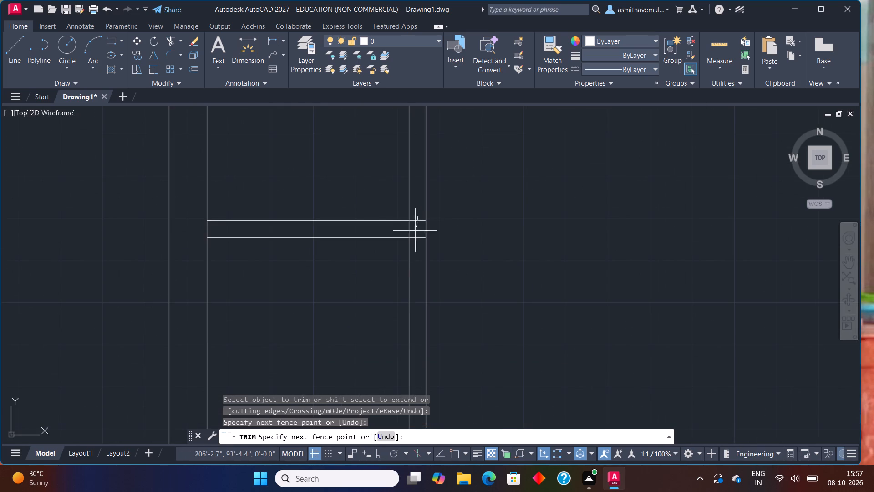
{"action": "left_click_drag", "start_coordinate": [413, 241], "coordinate": [412, 254]}
{"action": "left_click_drag", "start_coordinate": [414, 231], "coordinate": [380, 231]}
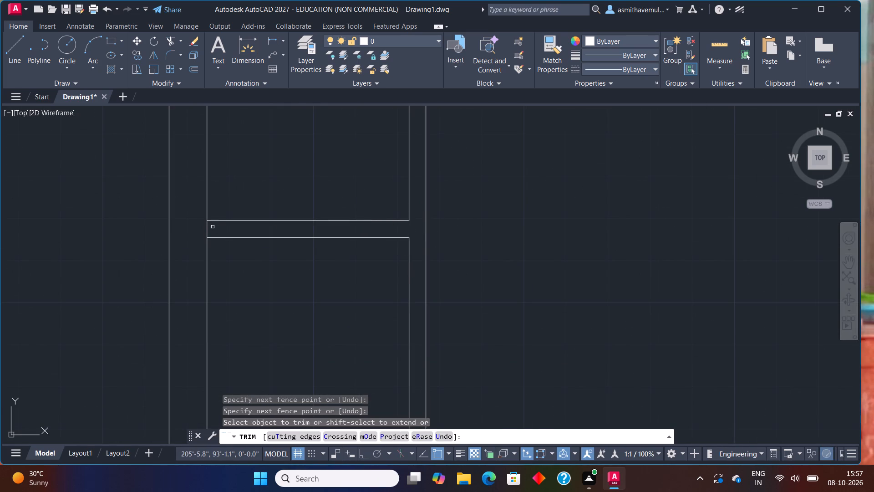
{"action": "left_click_drag", "start_coordinate": [201, 225], "coordinate": [213, 226]}
Trim away both lines of the vertical partition below the lower cross partition.
{"action": "scroll", "coordinate": [242, 235], "scroll_direction": "down", "scroll_amount": 3}
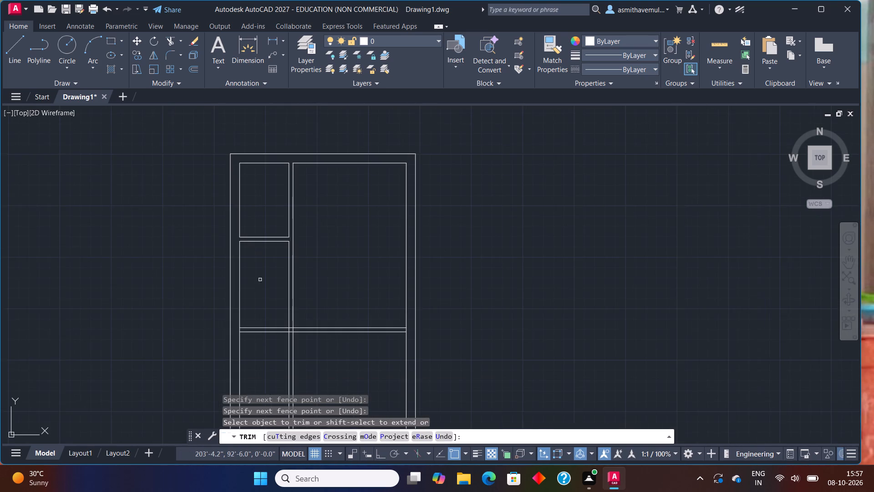
{"action": "middle_click_drag", "start_coordinate": [258, 287], "coordinate": [237, 231]}
{"action": "scroll", "coordinate": [226, 312], "scroll_direction": "up", "scroll_amount": 1}
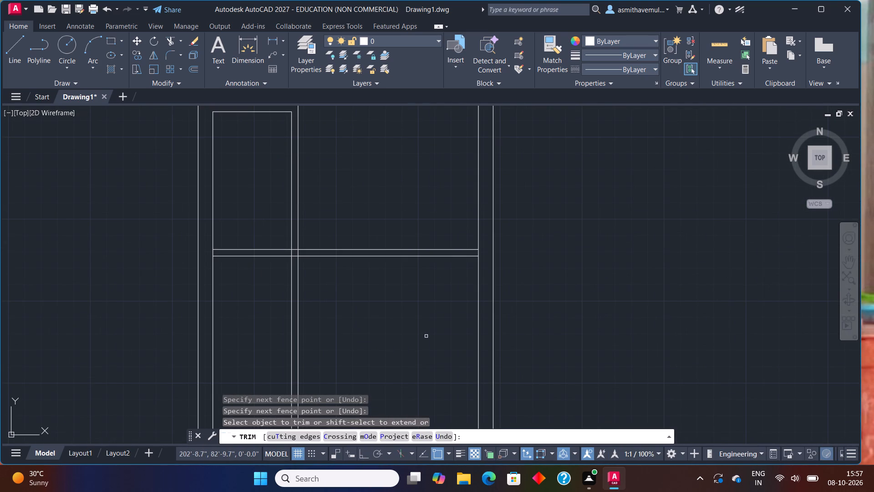
{"action": "left_click_drag", "start_coordinate": [356, 335], "coordinate": [254, 372]}
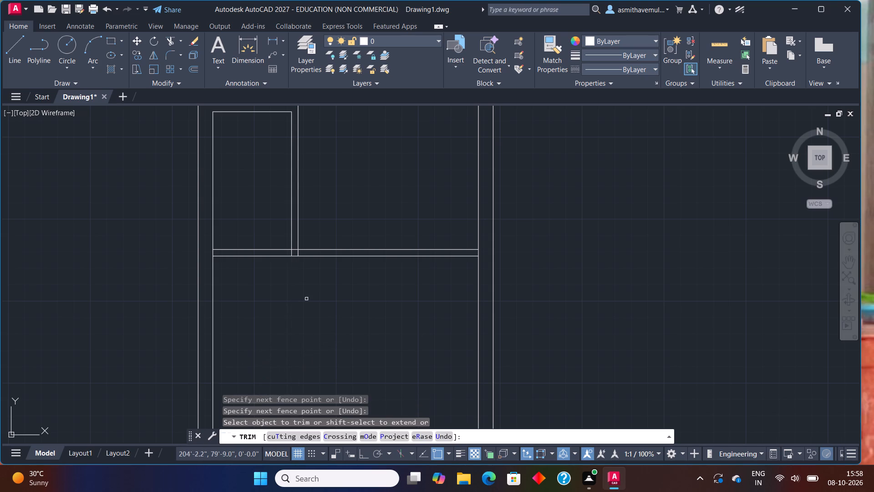
Trim the line segments inside the lower cross partition's junctions with the right wall, vertical partition and left wall.
{"action": "scroll", "coordinate": [396, 256], "scroll_direction": "up", "scroll_amount": 2}
{"action": "left_click_drag", "start_coordinate": [579, 250], "coordinate": [580, 250]}
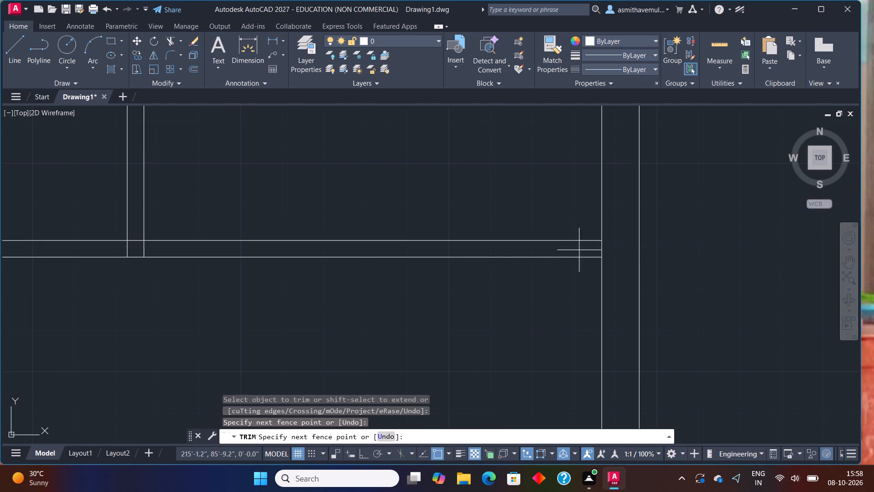
{"action": "left_click_drag", "start_coordinate": [580, 250], "coordinate": [625, 245]}
{"action": "middle_click_drag", "start_coordinate": [159, 334], "coordinate": [417, 299]}
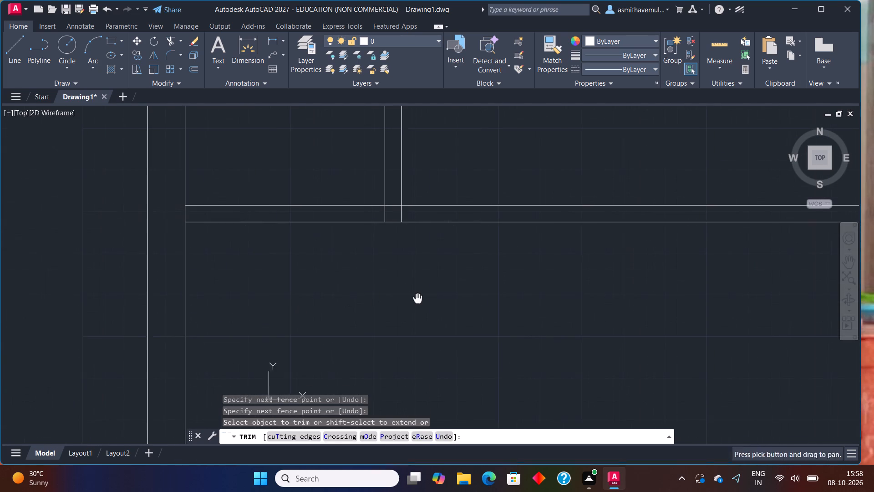
{"action": "left_click_drag", "start_coordinate": [397, 195], "coordinate": [380, 217]}
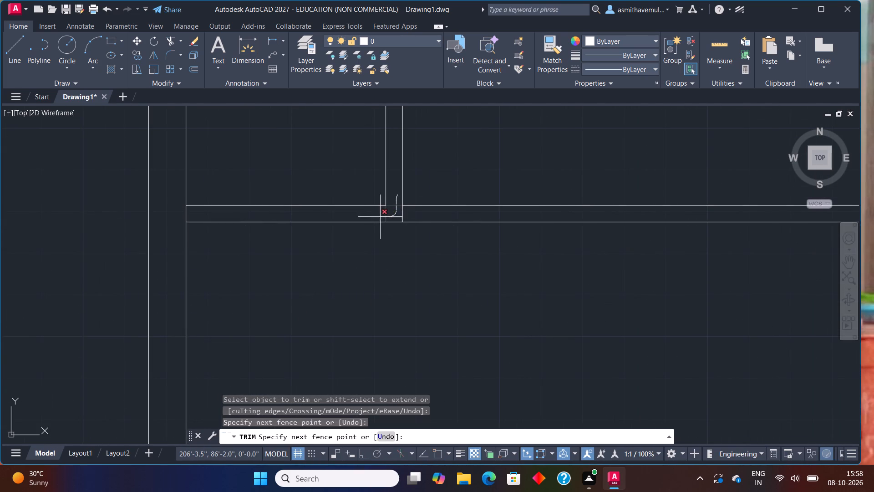
{"action": "left_click_drag", "start_coordinate": [380, 217], "coordinate": [424, 216]}
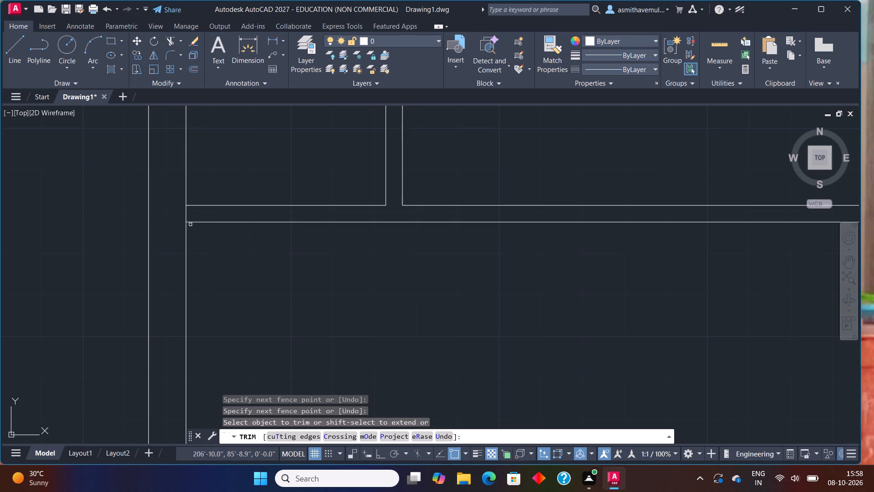
{"action": "left_click", "coordinate": [188, 217]}
{"action": "scroll", "coordinate": [235, 266], "scroll_direction": "down", "scroll_amount": 3}
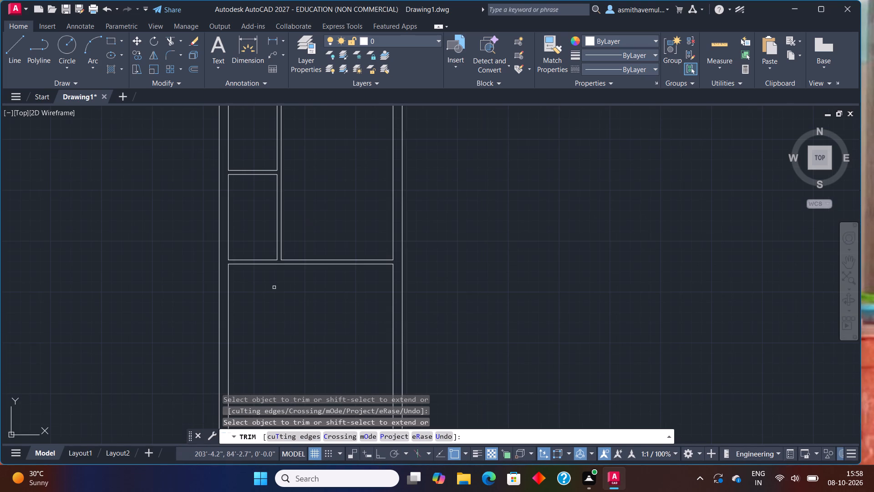
Offset the left wall's inner line 8' into the large lower room.
{"action": "key", "text": "Escape"}
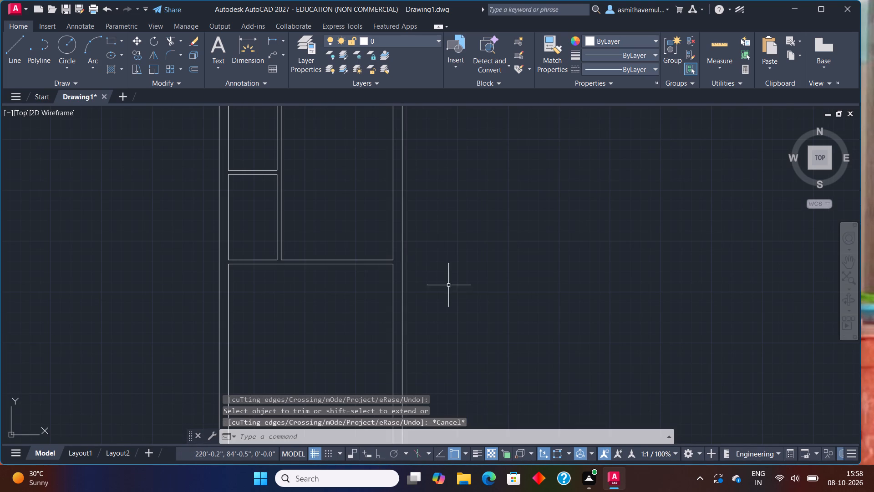
{"action": "middle_click_drag", "start_coordinate": [256, 361], "coordinate": [272, 273]}
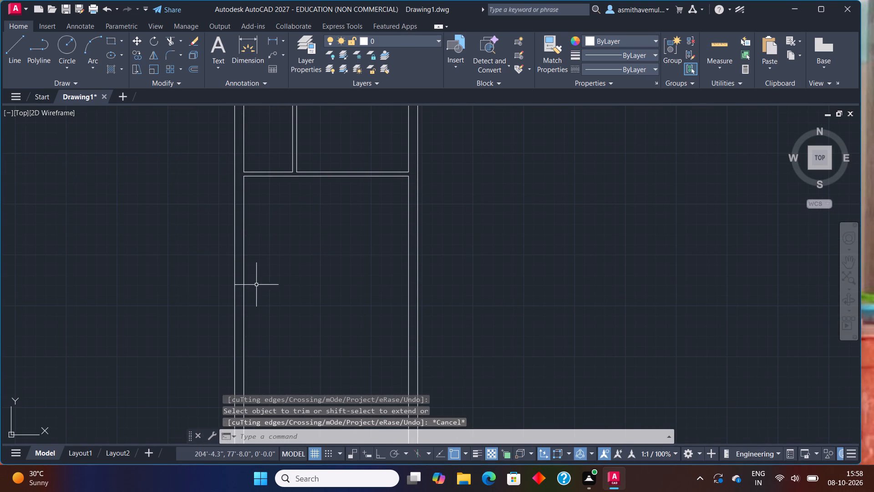
{"action": "key", "text": "o"}
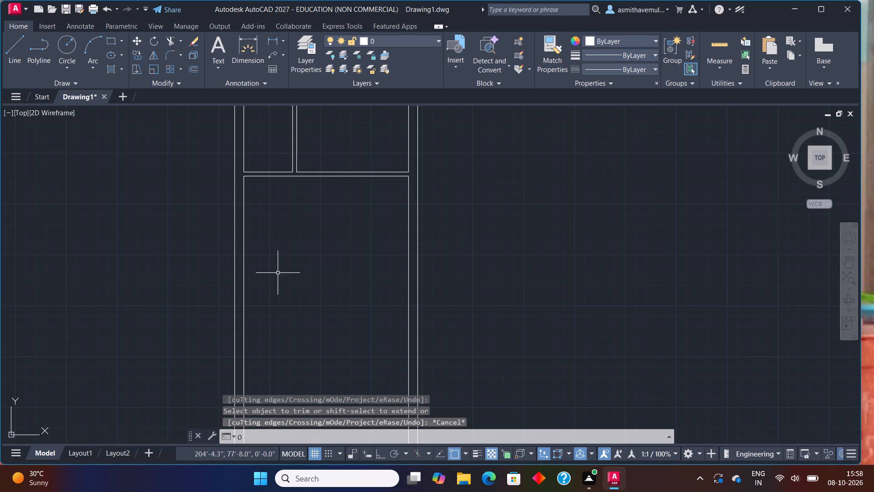
{"action": "key", "text": "Return"}
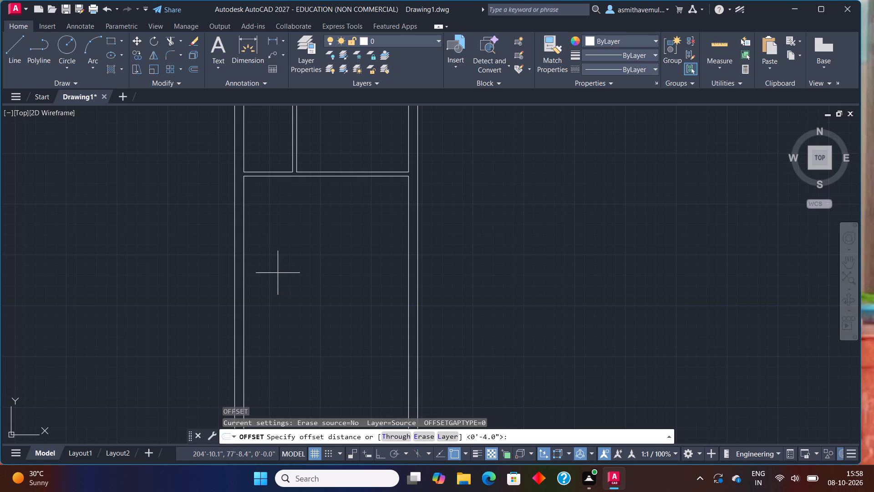
{"action": "type", "text": "8;"}
{"action": "key", "text": "BackSpace"}
{"action": "key", "text": "apostrophe"}
{"action": "key", "text": "Return"}
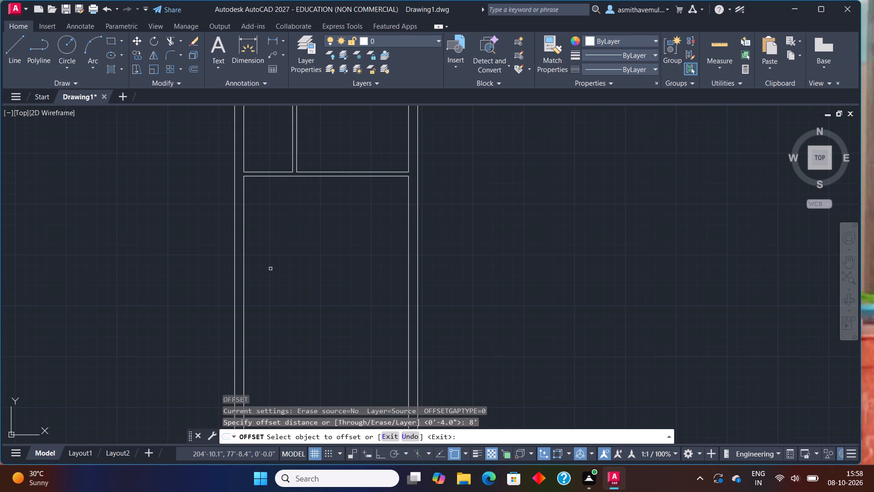
{"action": "left_click", "coordinate": [244, 261]}
{"action": "left_click", "coordinate": [292, 250]}
{"action": "key", "text": "Escape"}
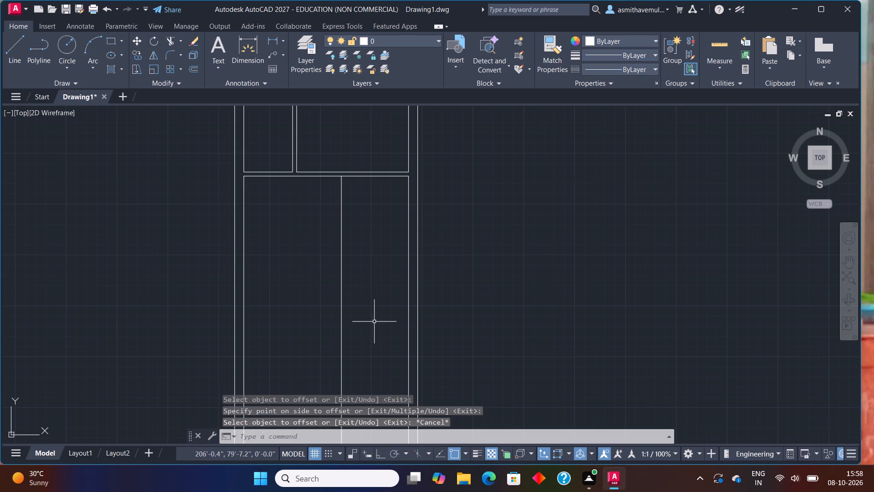
Offset the bottom wall's inner line 3' upward into the lower room.
{"action": "middle_click_drag", "start_coordinate": [329, 318], "coordinate": [314, 154]}
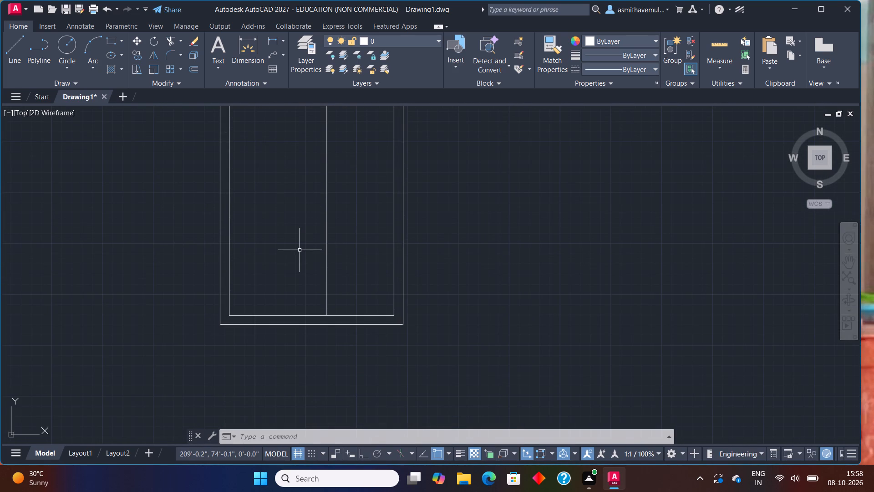
{"action": "key", "text": "o"}
{"action": "key", "text": "Return"}
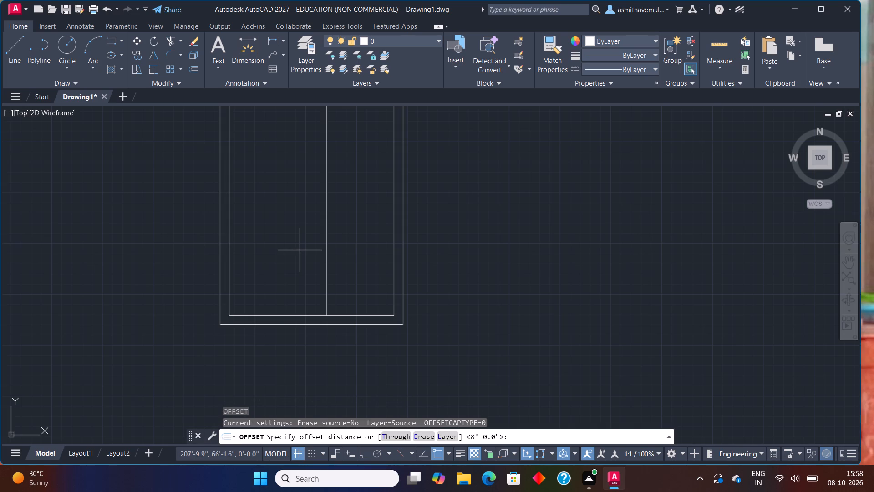
{"action": "key", "text": "3"}
{"action": "key", "text": "apostrophe"}
{"action": "key", "text": "Return"}
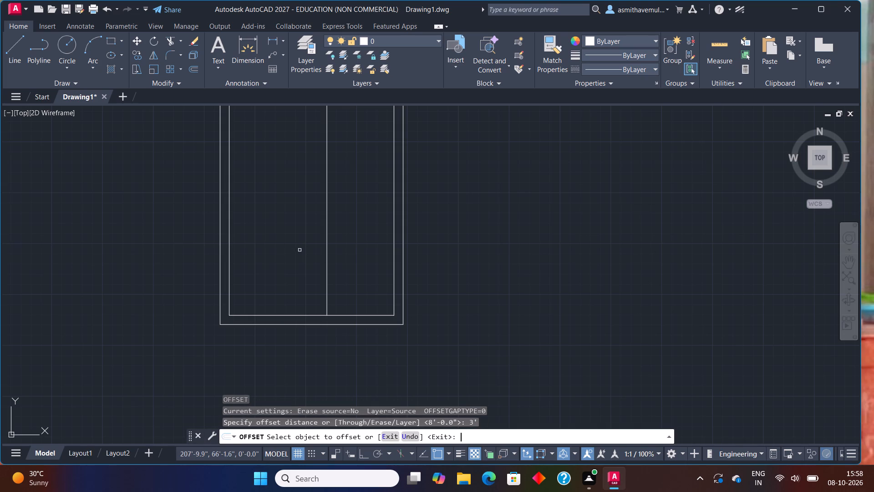
{"action": "left_click", "coordinate": [291, 314]}
{"action": "left_click", "coordinate": [264, 275]}
{"action": "key", "text": "Escape"}
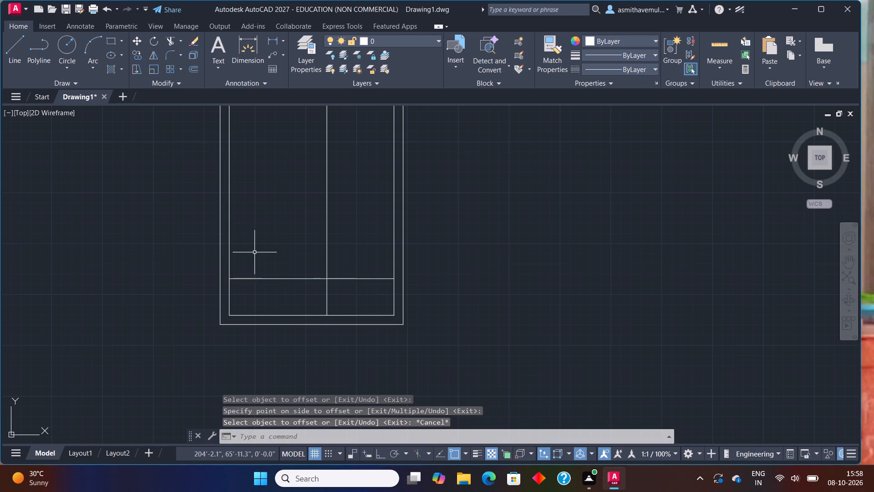
Offset the new vertical line 6" to the right and the new horizontal line 6" upward to form double-line partitions.
{"action": "key", "text": "o"}
{"action": "key", "text": "Return"}
{"action": "type", "text": "6\""}
{"action": "key", "text": "Return"}
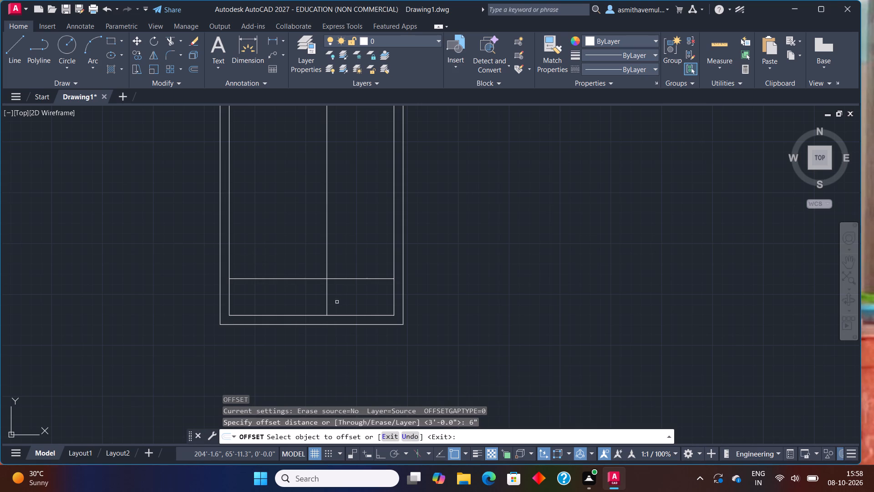
{"action": "left_click", "coordinate": [327, 305]}
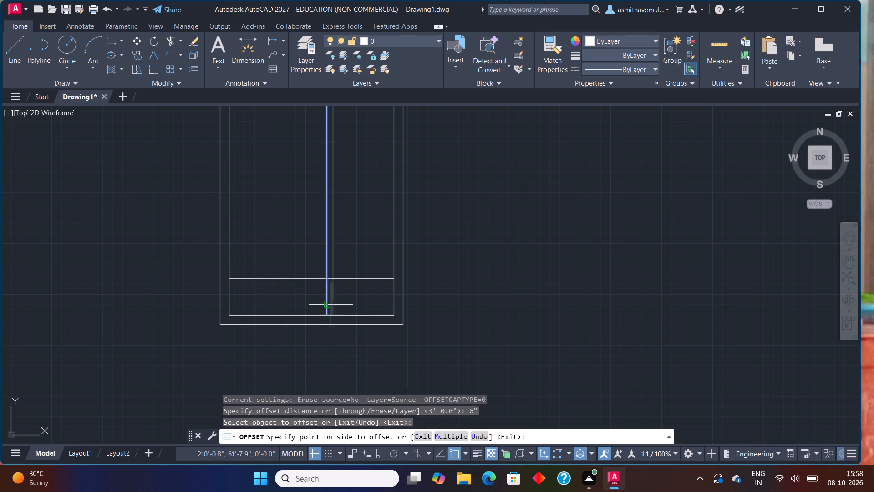
{"action": "left_click", "coordinate": [348, 302]}
{"action": "left_click", "coordinate": [295, 278]}
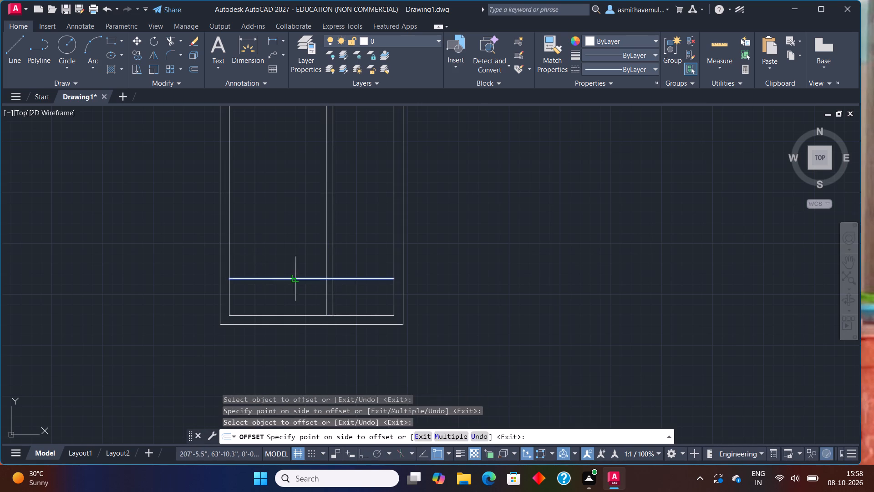
{"action": "left_click", "coordinate": [295, 257]}
{"action": "key", "text": "Escape"}
Offset the upper line of the new horizontal partition 8'6" upward.
{"action": "middle_click_drag", "start_coordinate": [299, 258], "coordinate": [306, 263]}
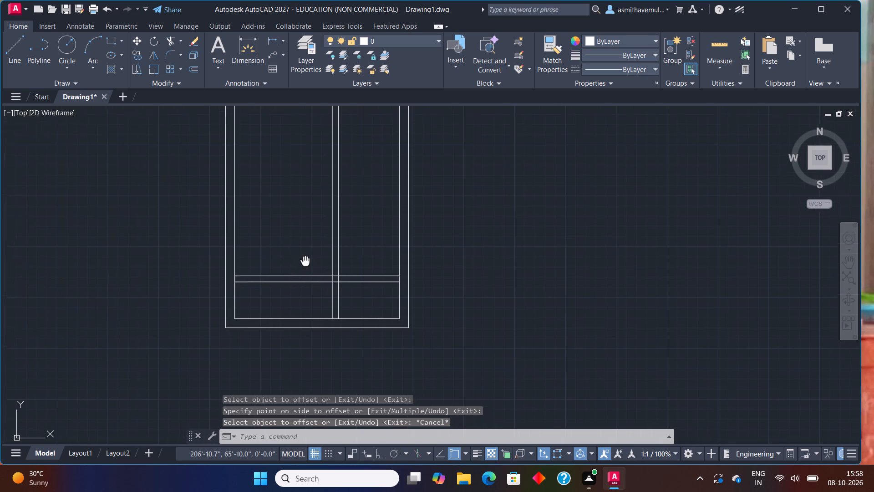
{"action": "middle_click_drag", "start_coordinate": [306, 263], "coordinate": [317, 301]}
{"action": "key", "text": "o"}
{"action": "key", "text": "Return"}
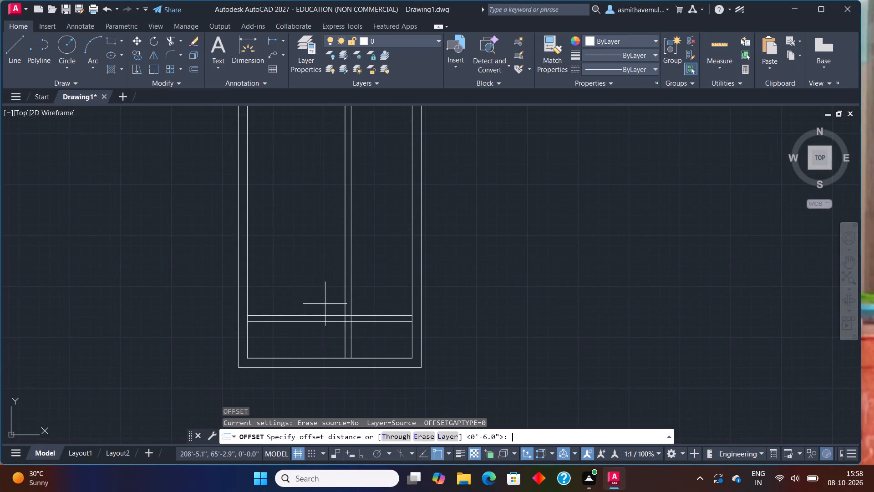
{"action": "type", "text": "8'6\""}
{"action": "key", "text": "Return"}
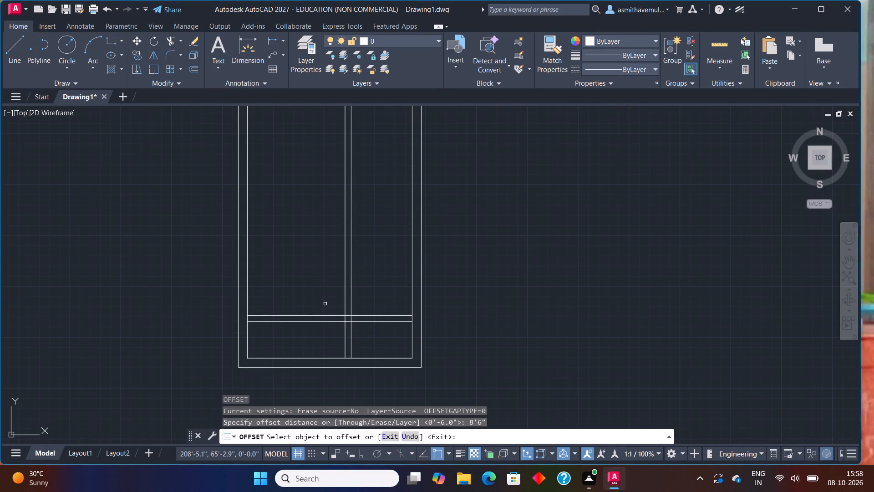
{"action": "left_click", "coordinate": [322, 313]}
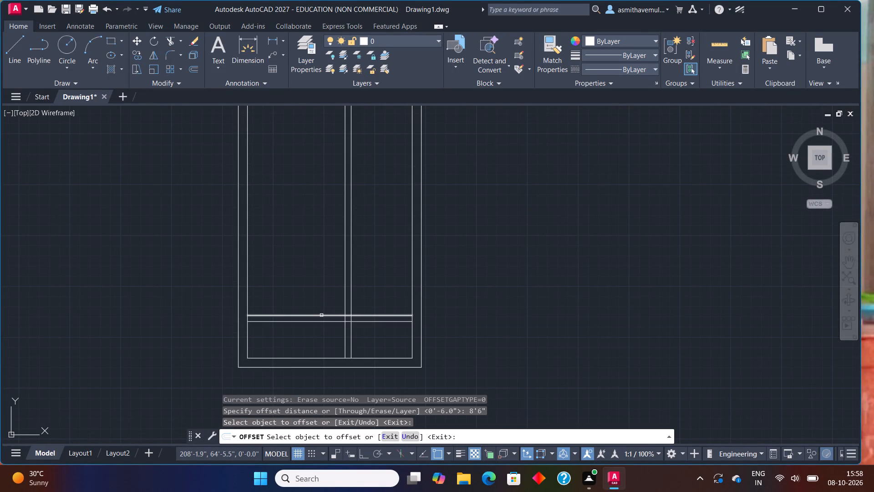
{"action": "left_click_drag", "start_coordinate": [321, 316], "coordinate": [319, 311]}
{"action": "left_click", "coordinate": [292, 257]}
{"action": "key", "text": "Escape"}
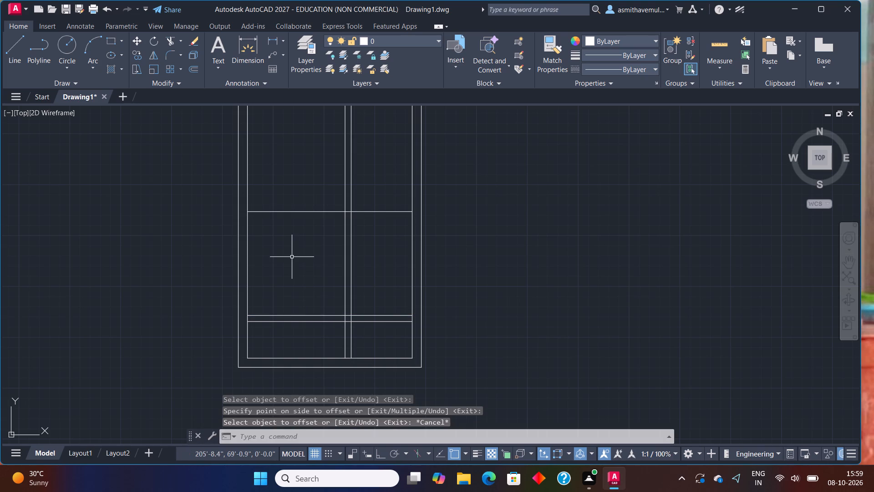
Offset the new horizontal line 6" upward to form the second cross partition of the lower room.
{"action": "key", "text": "o"}
{"action": "key", "text": "Return"}
{"action": "type", "text": "6\""}
{"action": "key", "text": "Return"}
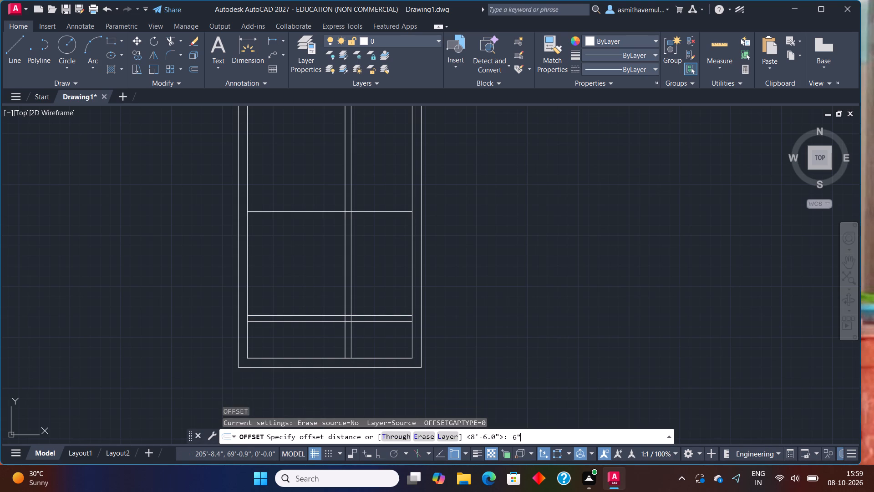
{"action": "left_click", "coordinate": [296, 213]}
{"action": "left_click", "coordinate": [296, 197]}
{"action": "key", "text": "Escape"}
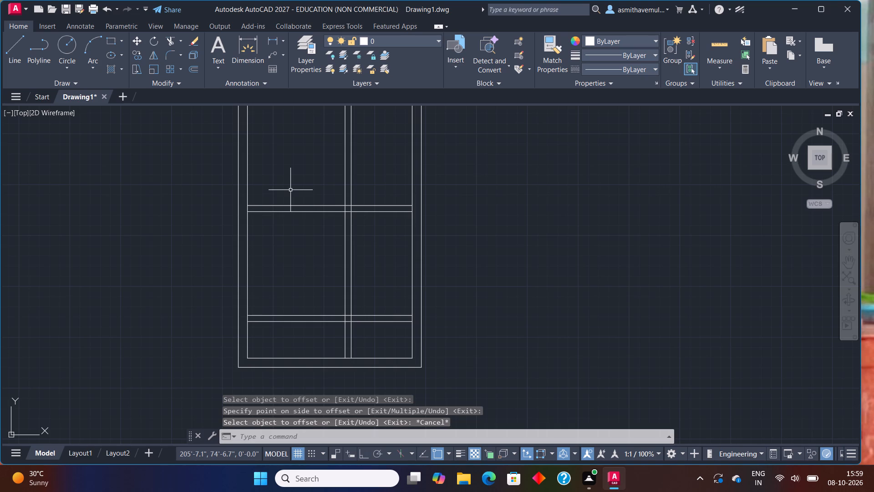
Trim the new vertical partition's lines above the upper of the two new cross partitions, and both cross partitions' lines between it and the right wall.
{"action": "type", "text": "TRIM"}
{"action": "key", "text": "Return"}
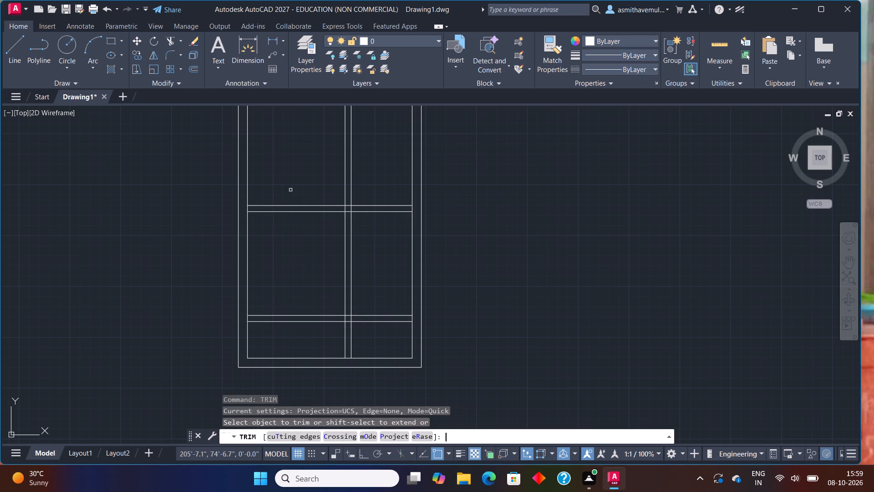
{"action": "left_click_drag", "start_coordinate": [295, 176], "coordinate": [412, 165]}
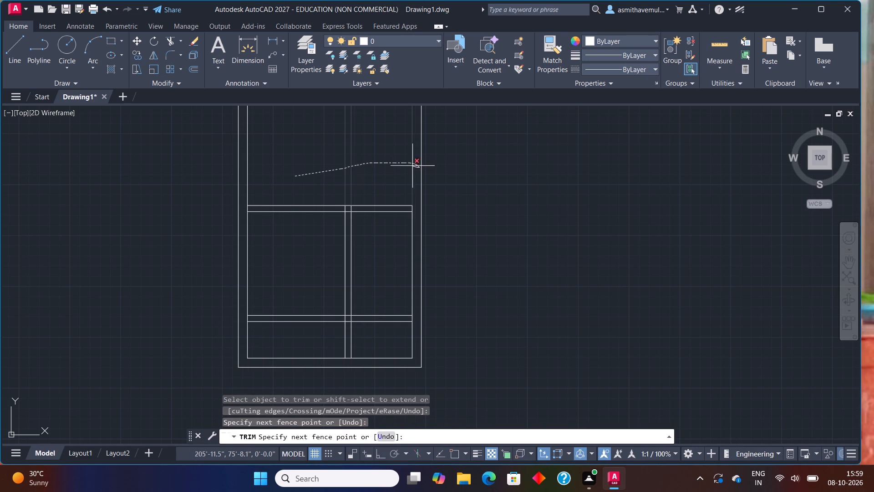
{"action": "left_click_drag", "start_coordinate": [412, 165], "coordinate": [399, 163]}
{"action": "key", "text": "ctrl+z"}
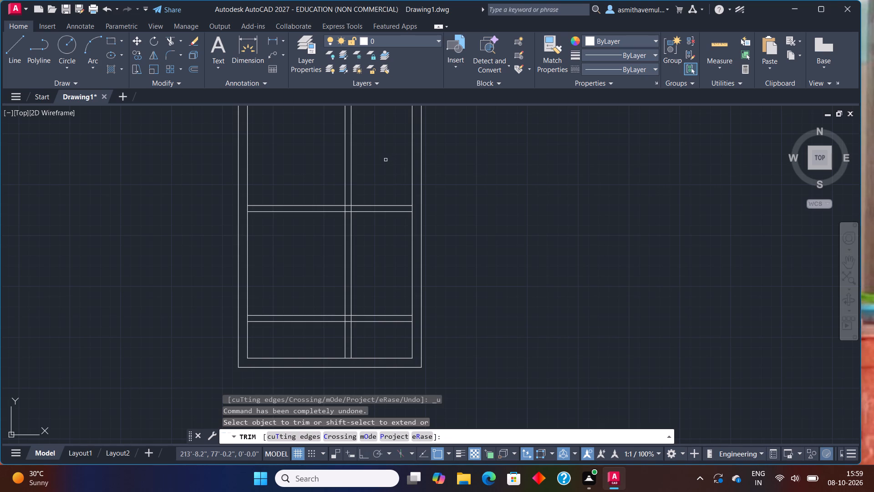
{"action": "left_click_drag", "start_coordinate": [375, 163], "coordinate": [314, 182]}
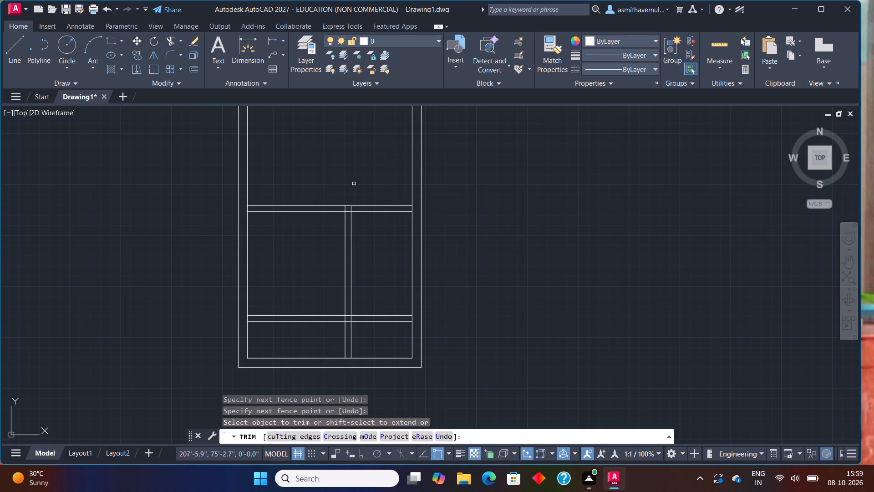
{"action": "left_click_drag", "start_coordinate": [354, 184], "coordinate": [382, 337]}
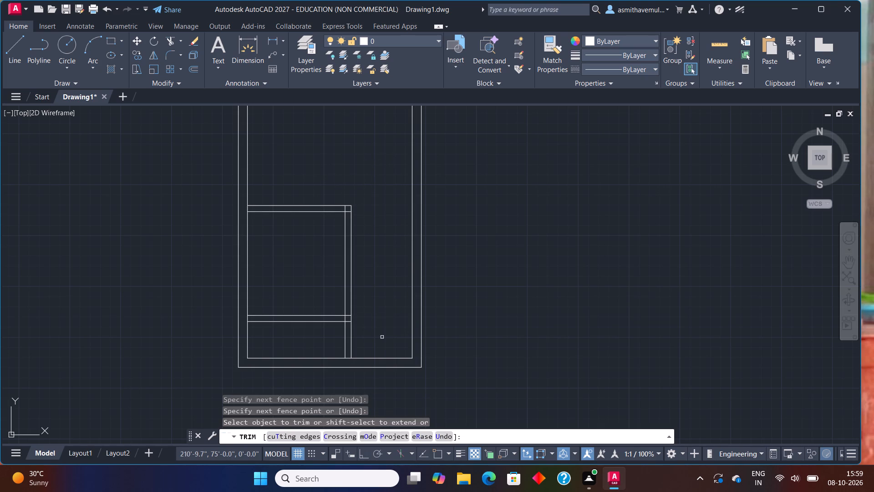
Trim the line segments inside the vertical partition's junctions with the bottom wall and lowest cross partition, and that cross partition's junction with the left wall.
{"action": "scroll", "coordinate": [378, 343], "scroll_direction": "up", "scroll_amount": 1}
{"action": "scroll", "coordinate": [320, 379], "scroll_direction": "up", "scroll_amount": 1}
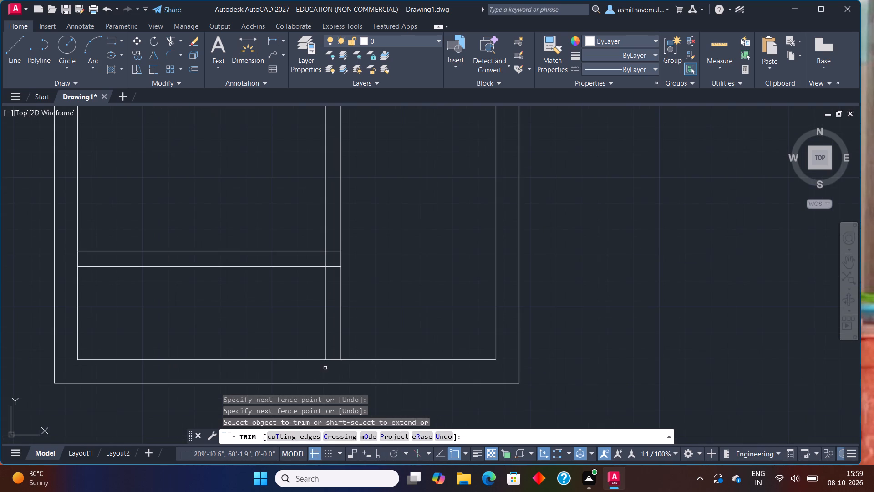
{"action": "left_click", "coordinate": [329, 360]}
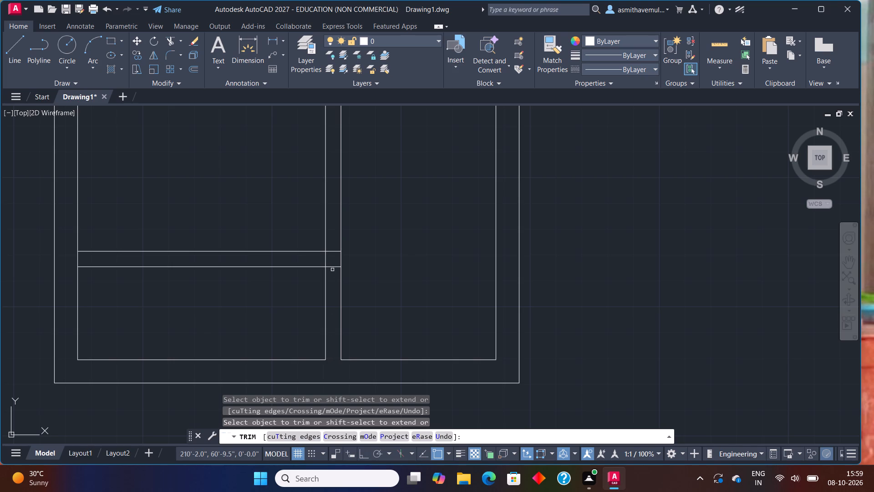
{"action": "left_click_drag", "start_coordinate": [332, 272], "coordinate": [326, 238]}
{"action": "left_click_drag", "start_coordinate": [332, 261], "coordinate": [300, 263]}
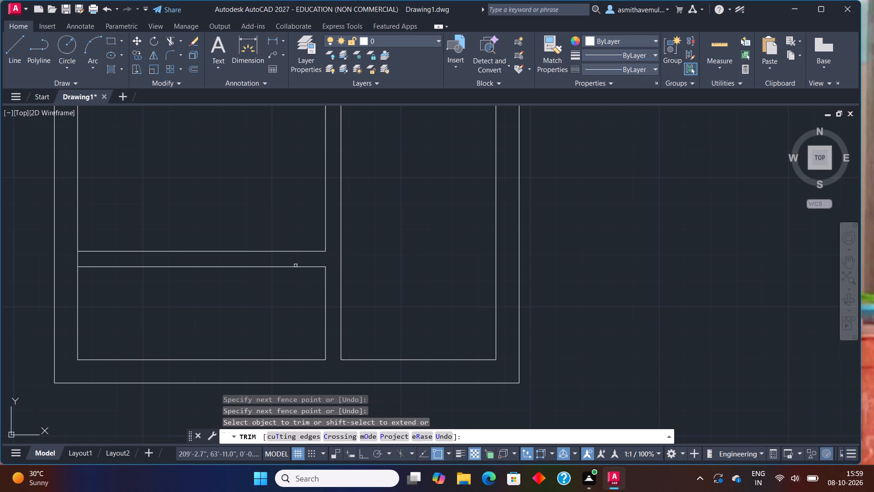
{"action": "middle_click_drag", "start_coordinate": [179, 304], "coordinate": [325, 311]}
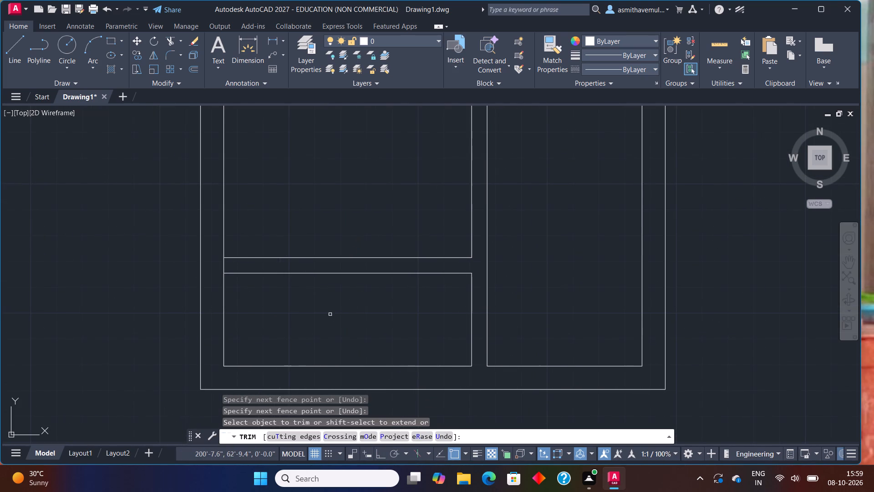
{"action": "left_click_drag", "start_coordinate": [207, 267], "coordinate": [236, 267]}
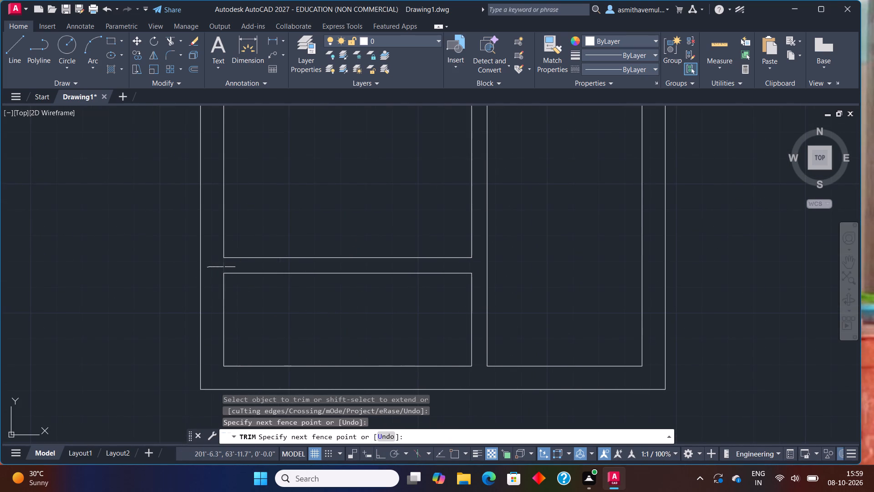
Trim the line segments inside the upper new cross partition's junction with the left wall and its corner with the vertical partition.
{"action": "scroll", "coordinate": [295, 165], "scroll_direction": "down", "scroll_amount": 1}
{"action": "middle_click_drag", "start_coordinate": [298, 167], "coordinate": [372, 362]}
{"action": "scroll", "coordinate": [388, 292], "scroll_direction": "up", "scroll_amount": 1}
{"action": "left_click_drag", "start_coordinate": [285, 225], "coordinate": [316, 215]}
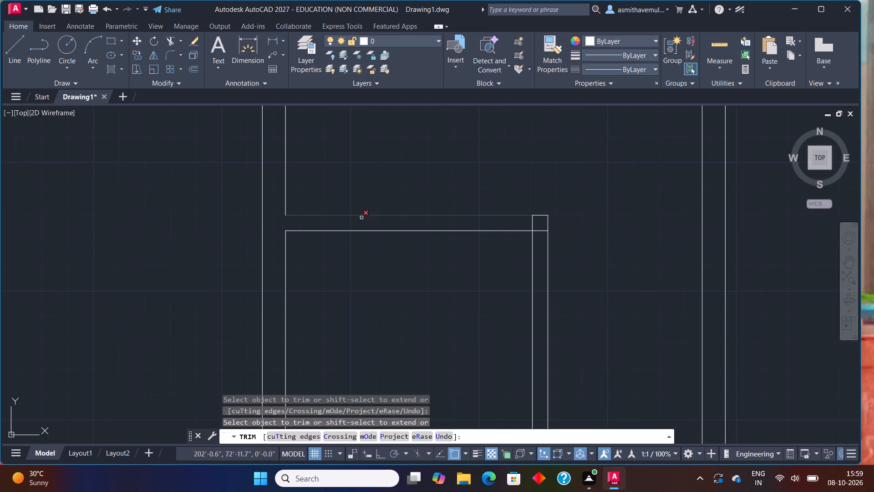
{"action": "left_click", "coordinate": [534, 220]}
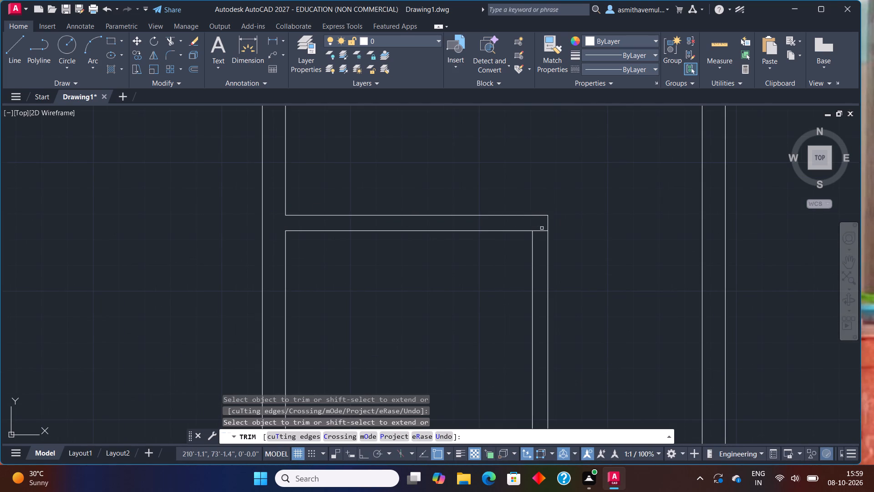
{"action": "left_click", "coordinate": [542, 230]}
{"action": "scroll", "coordinate": [491, 277], "scroll_direction": "down", "scroll_amount": 3}
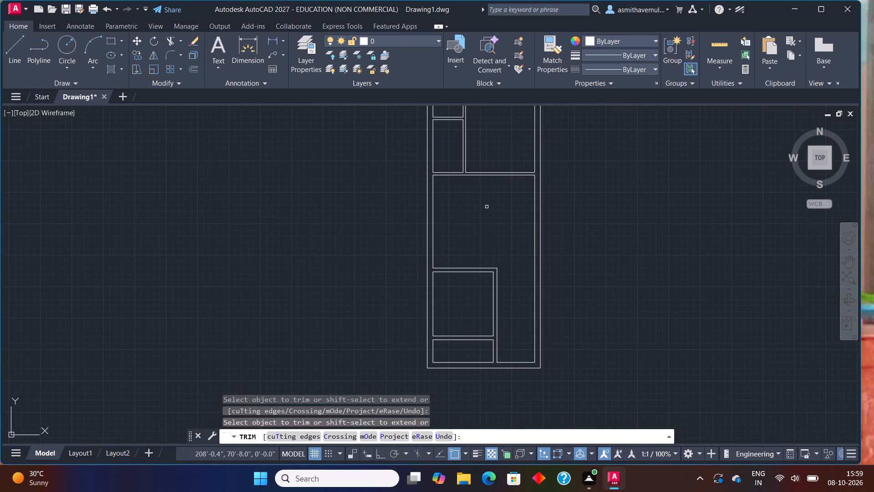
{"action": "middle_click_drag", "start_coordinate": [487, 207], "coordinate": [457, 257]}
{"action": "key", "text": "Escape"}
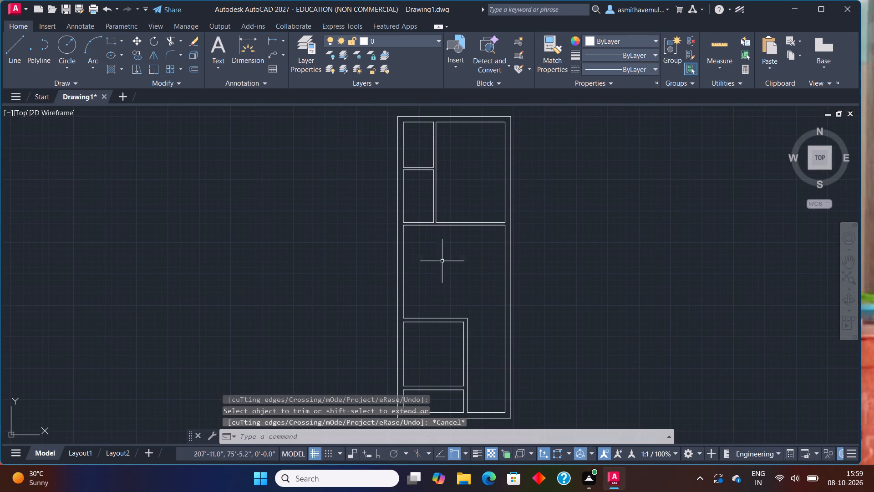
Erase the lower line of the horizontal partition between the upper rooms and the middle room.
{"action": "scroll", "coordinate": [446, 246], "scroll_direction": "up", "scroll_amount": 1}
{"action": "left_click", "coordinate": [433, 214]}
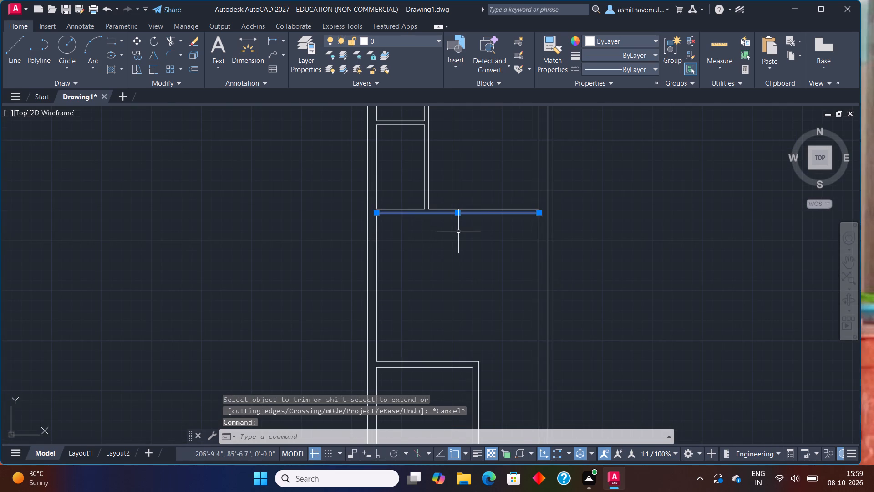
{"action": "key", "text": "Delete"}
Offset the bottom line of the large upper-right room 6" downward to redraw the partition's lower face.
{"action": "key", "text": "o"}
{"action": "key", "text": "Return"}
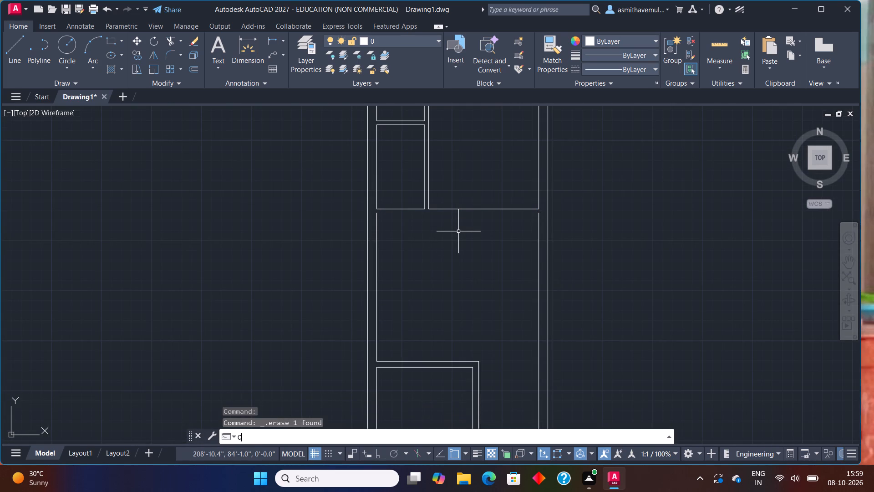
{"action": "type", "text": "6\""}
{"action": "key", "text": "Return"}
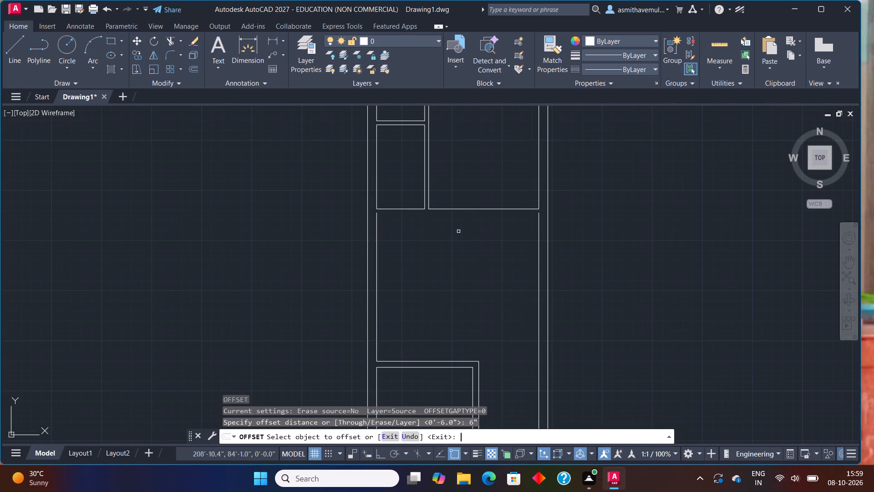
{"action": "left_click", "coordinate": [455, 209]}
{"action": "left_click", "coordinate": [461, 231]}
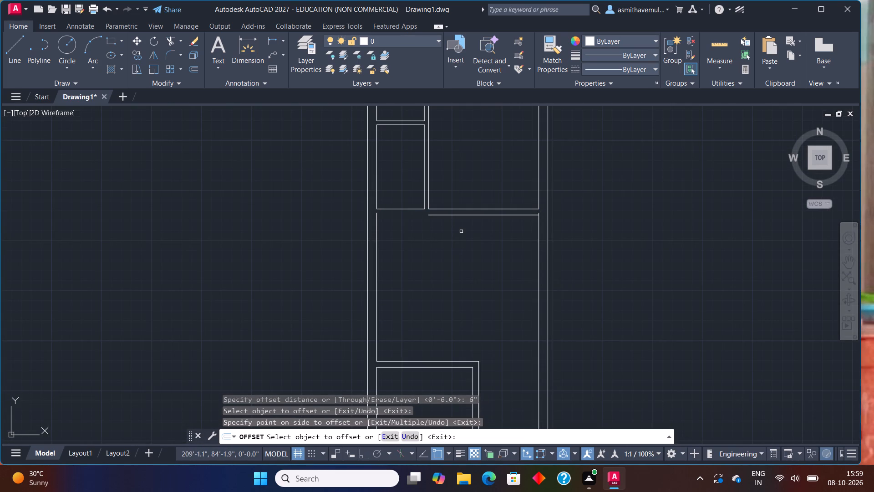
{"action": "scroll", "coordinate": [442, 224], "scroll_direction": "up", "scroll_amount": 2}
{"action": "key", "text": "Escape"}
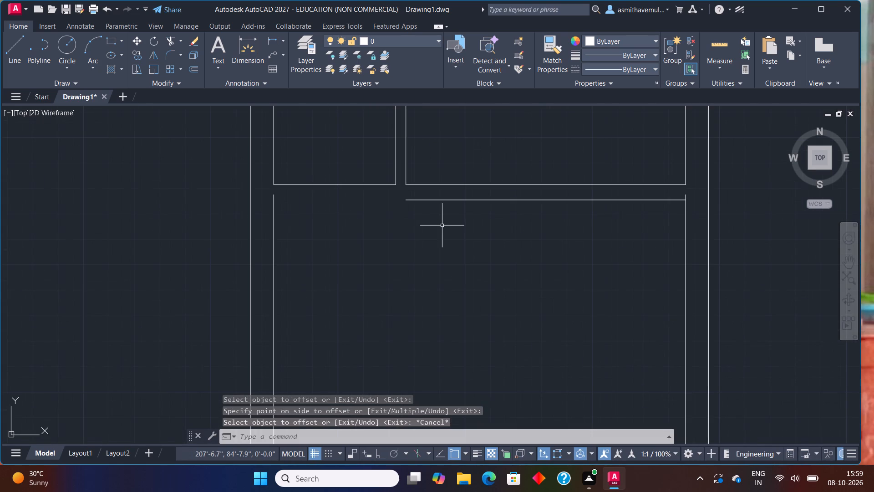
Extend the new partition line to the left wall and the right wall's inner line up across the partition gap.
{"action": "type", "text": "EXTEND"}
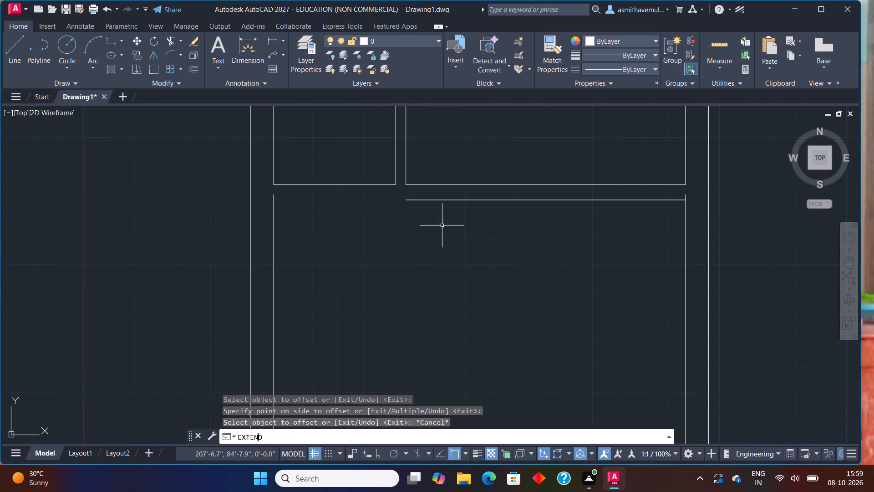
{"action": "key", "text": "Return"}
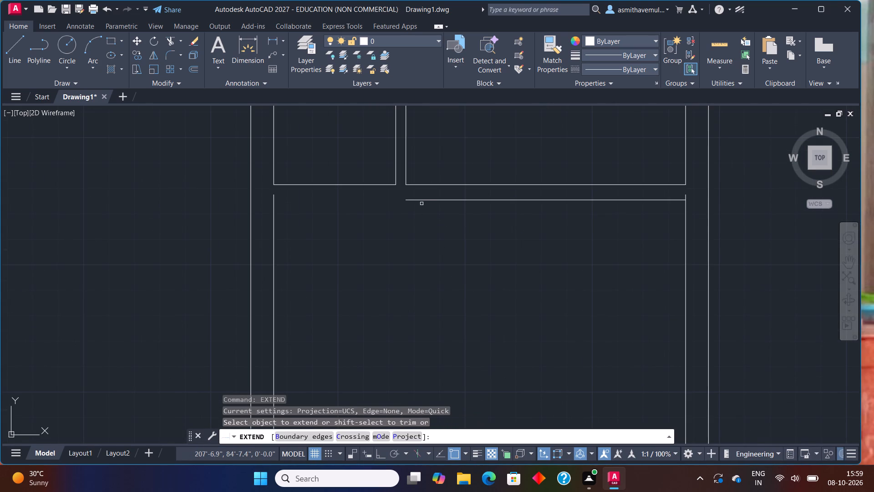
{"action": "left_click", "coordinate": [420, 200]}
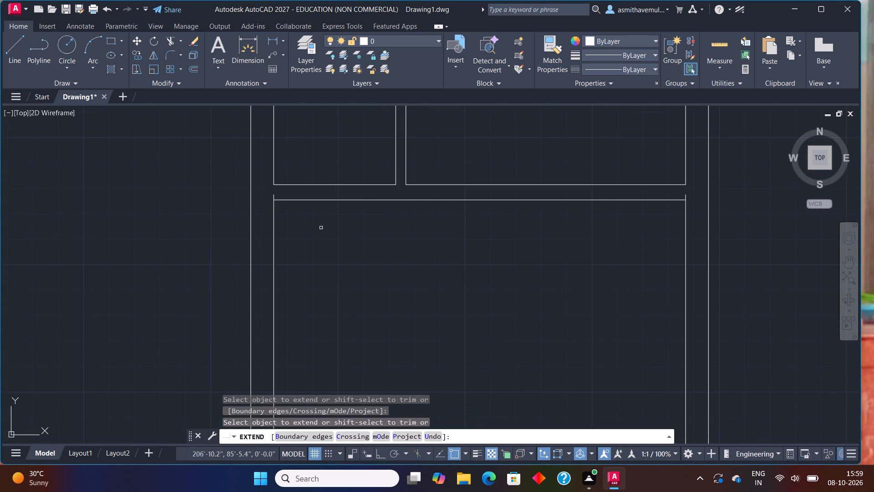
{"action": "left_click", "coordinate": [274, 198]}
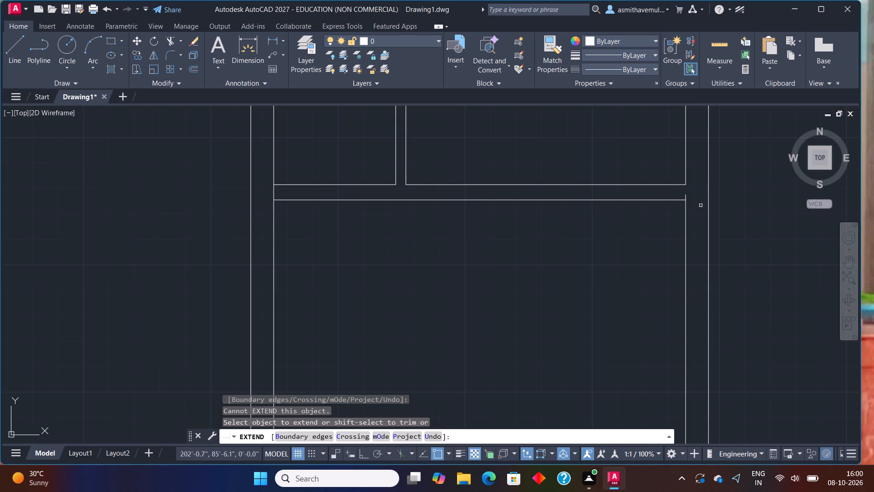
{"action": "left_click", "coordinate": [685, 205]}
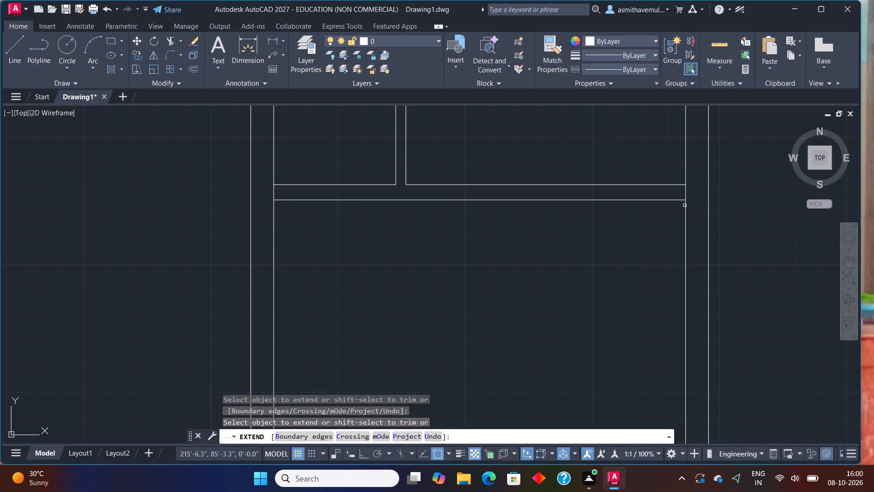
{"action": "key", "text": "Escape"}
Trim the inner wall line segments inside the 6" partition's junctions with the right and left walls.
{"action": "scroll", "coordinate": [452, 337], "scroll_direction": "down", "scroll_amount": 3}
{"action": "middle_click_drag", "start_coordinate": [434, 354], "coordinate": [433, 352]}
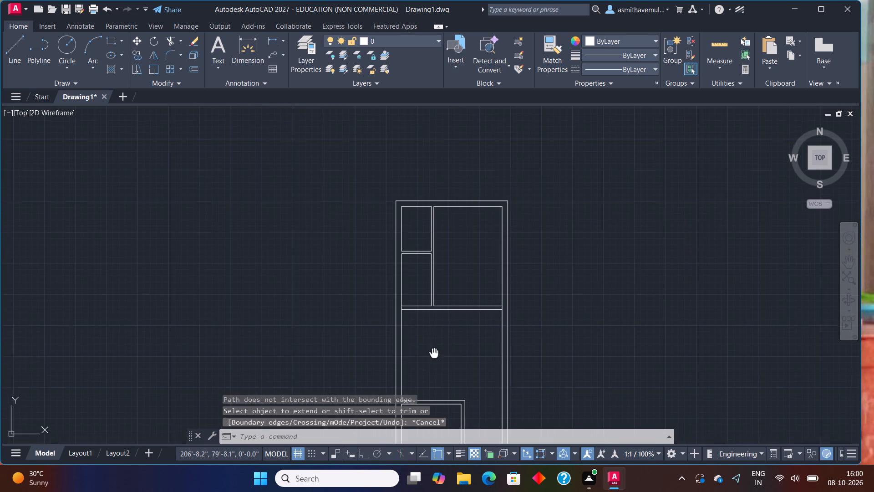
{"action": "middle_click_drag", "start_coordinate": [433, 352], "coordinate": [379, 319]}
{"action": "scroll", "coordinate": [369, 314], "scroll_direction": "up", "scroll_amount": 1}
{"action": "type", "text": "TRIM"}
{"action": "key", "text": "Return"}
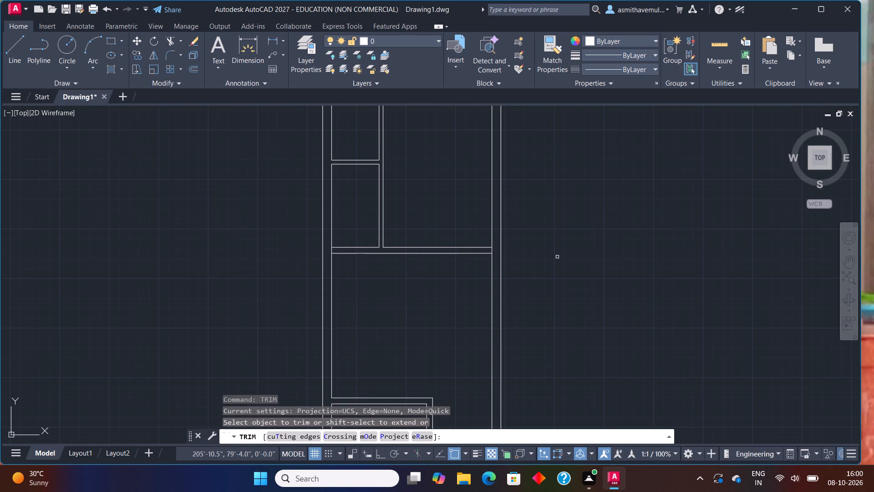
{"action": "scroll", "coordinate": [550, 254], "scroll_direction": "up", "scroll_amount": 1}
{"action": "scroll", "coordinate": [470, 277], "scroll_direction": "up", "scroll_amount": 1}
{"action": "left_click_drag", "start_coordinate": [440, 231], "coordinate": [450, 235]}
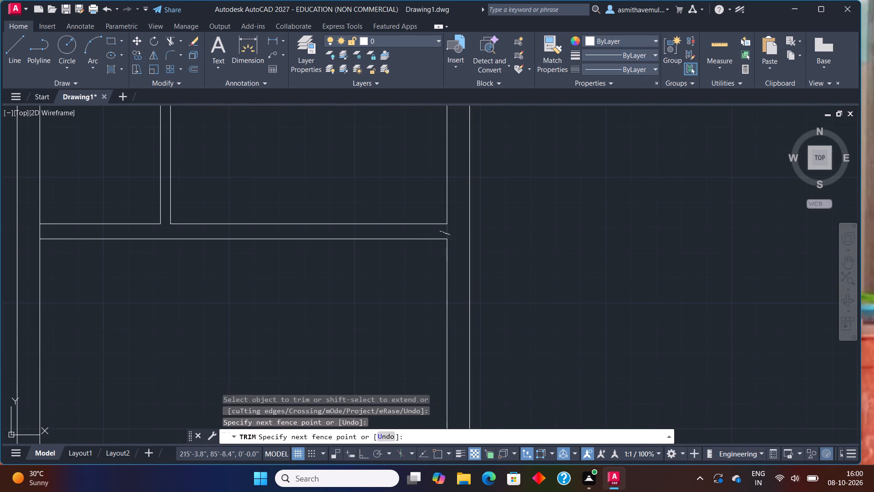
{"action": "middle_click_drag", "start_coordinate": [107, 358], "coordinate": [270, 316]}
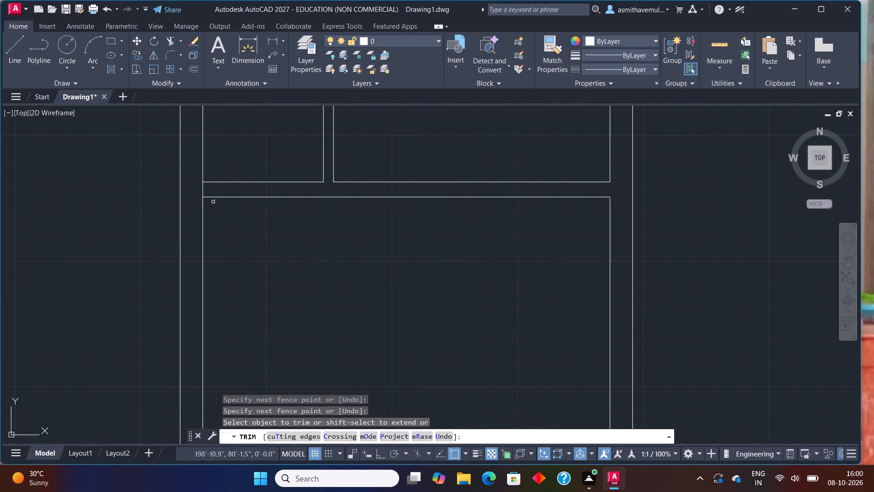
{"action": "left_click", "coordinate": [204, 190]}
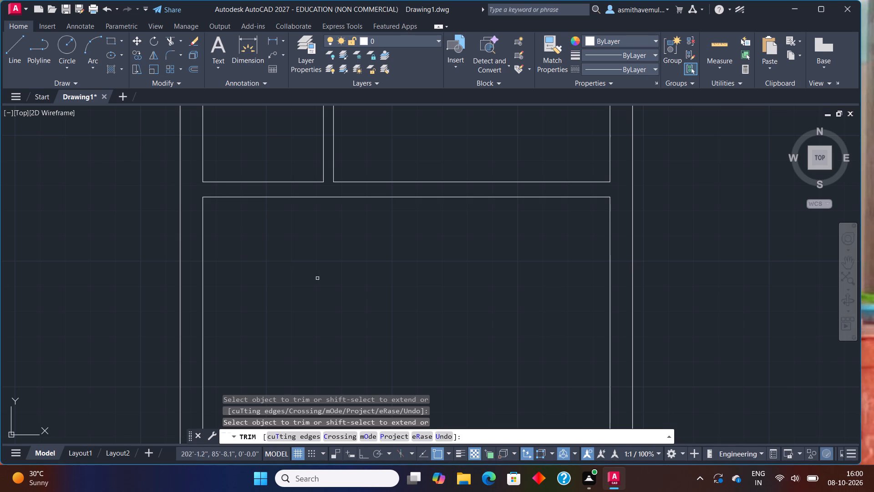
{"action": "key", "text": "Escape"}
Check the inside width of the large upper-right room with a linear dimension, without placing it.
{"action": "scroll", "coordinate": [325, 271], "scroll_direction": "down", "scroll_amount": 3}
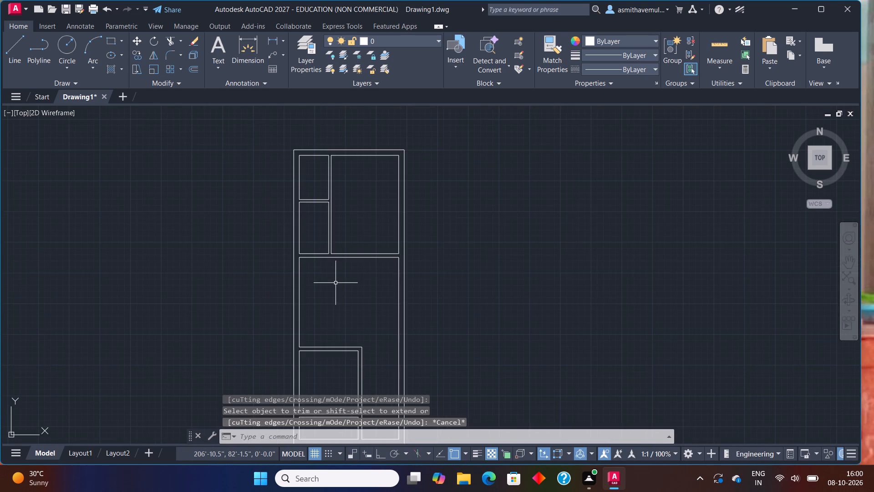
{"action": "middle_click_drag", "start_coordinate": [336, 283], "coordinate": [336, 333]}
{"action": "scroll", "coordinate": [339, 293], "scroll_direction": "up", "scroll_amount": 1}
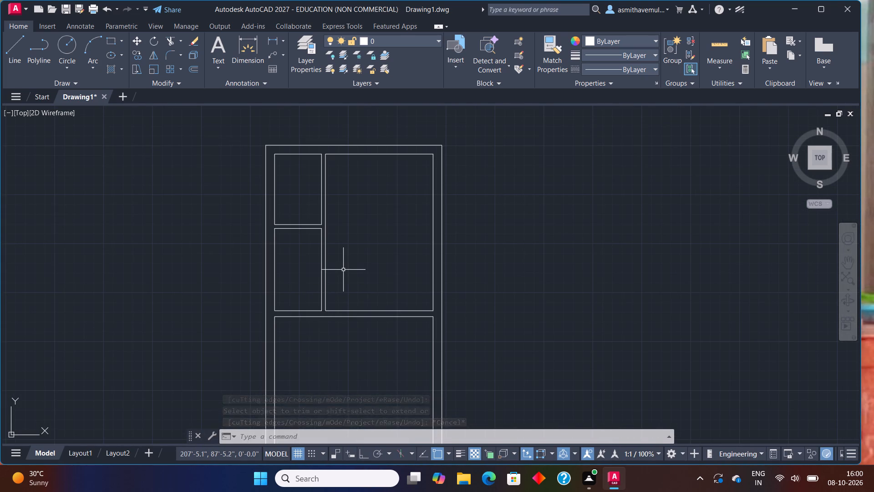
{"action": "key", "text": "d"}
{"action": "type", "text": "LI"}
{"action": "key", "text": "Return"}
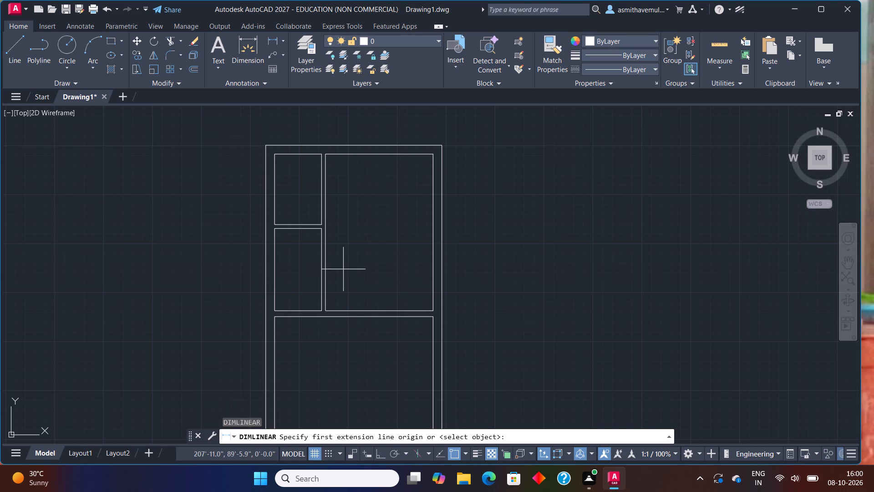
{"action": "left_click", "coordinate": [326, 279]}
{"action": "left_click", "coordinate": [434, 277]}
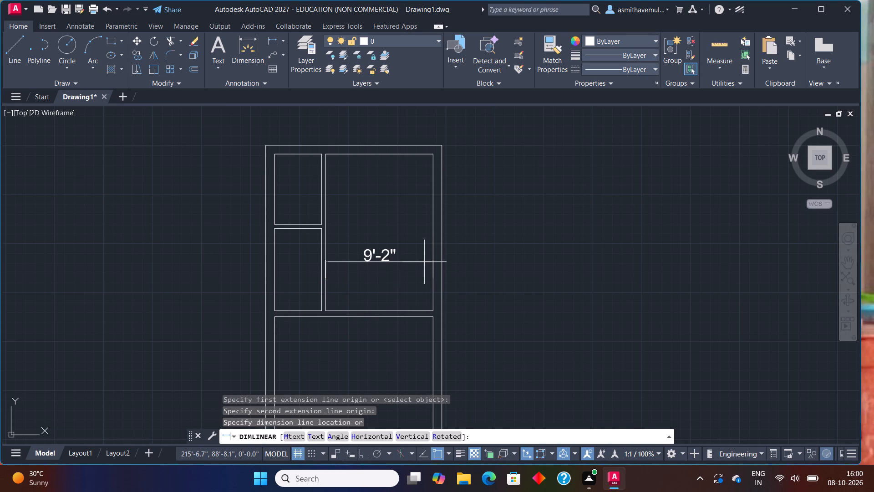
{"action": "key", "text": "Escape"}
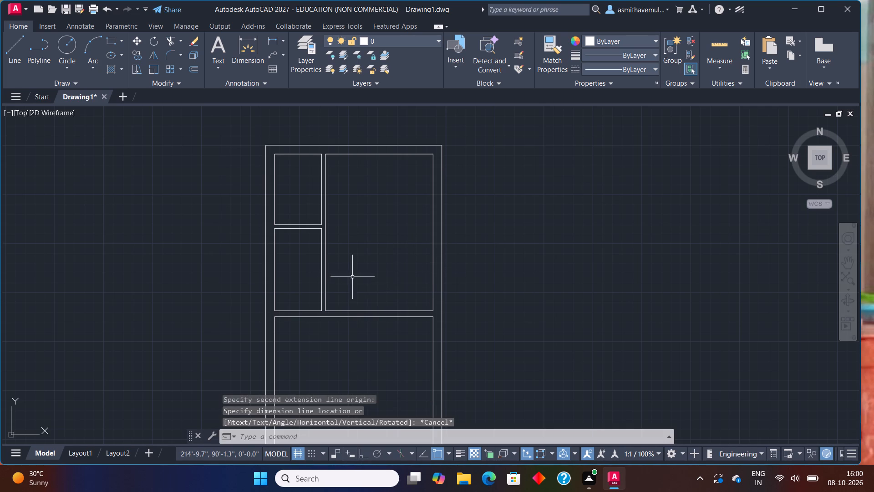
Open the Blocks of the sample drawing Home - Space Planner.dwg in DesignCenter.
{"action": "middle_click", "coordinate": [349, 275]}
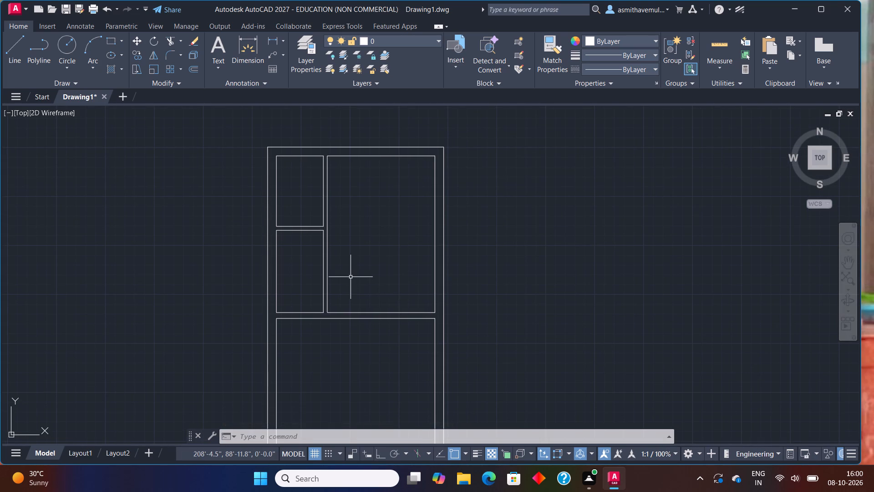
{"action": "key", "text": "ctrl+2"}
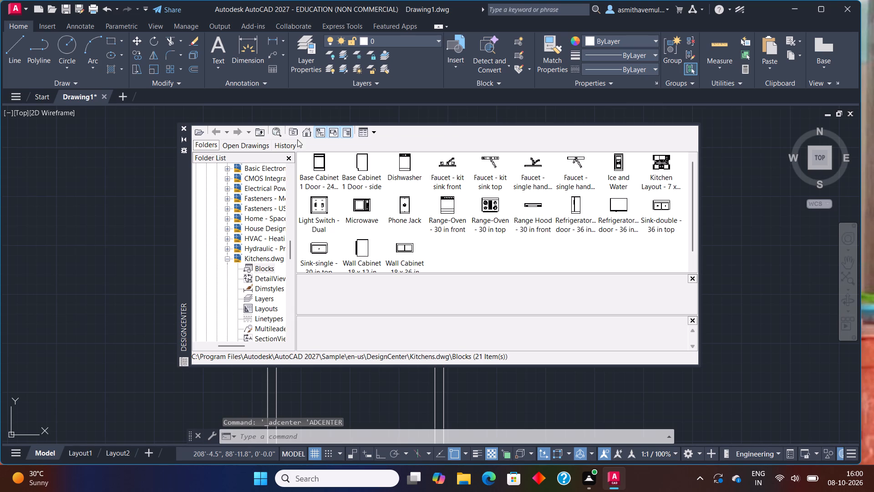
{"action": "left_click", "coordinate": [306, 134]}
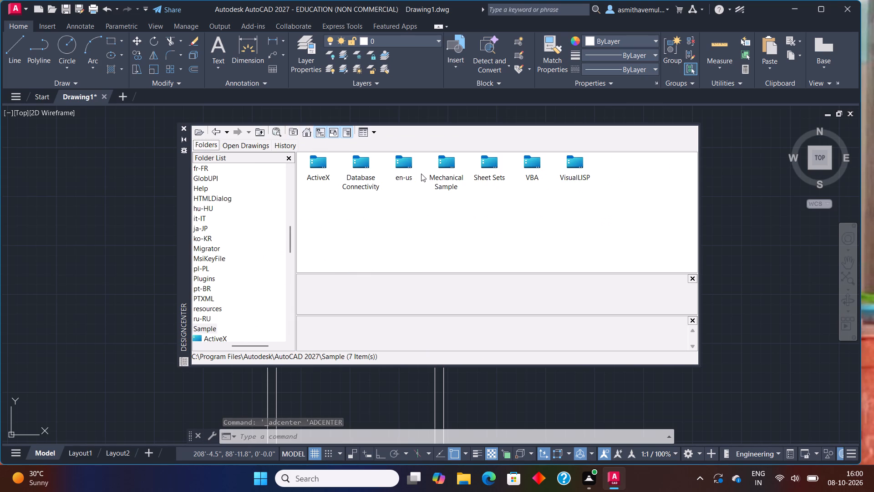
{"action": "double_click", "coordinate": [409, 170]}
{"action": "double_click", "coordinate": [323, 170]}
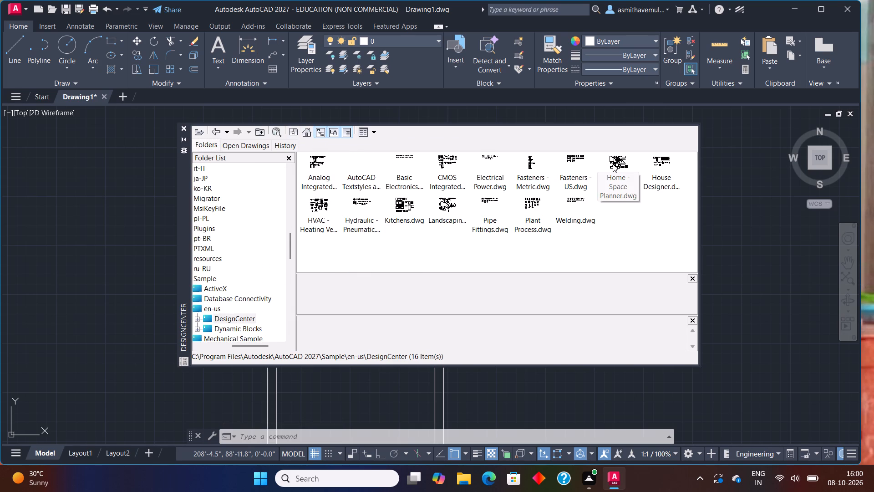
{"action": "double_click", "coordinate": [613, 164]}
{"action": "double_click", "coordinate": [317, 170]}
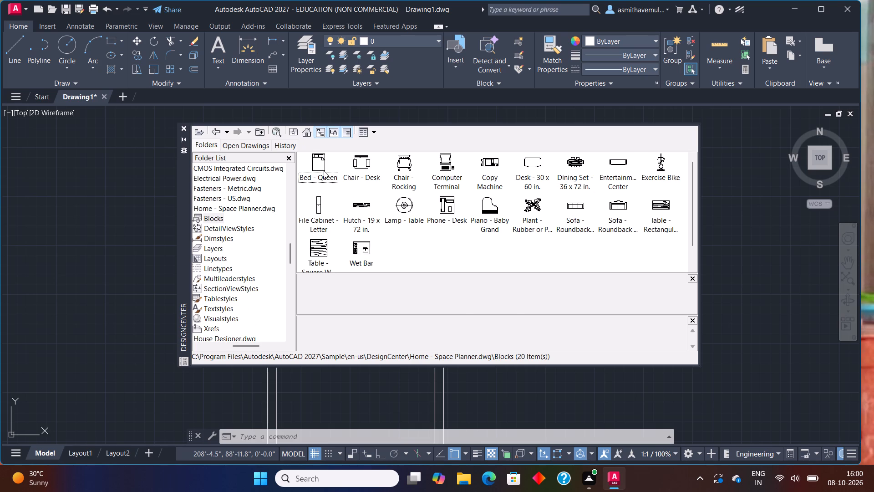
Insert the Bed - Queen, Sofa - Roundback Loveseat 5 ft. and larger Sofa - Roundback blocks in the empty space left of the plan.
{"action": "left_click_drag", "start_coordinate": [316, 170], "coordinate": [80, 241]}
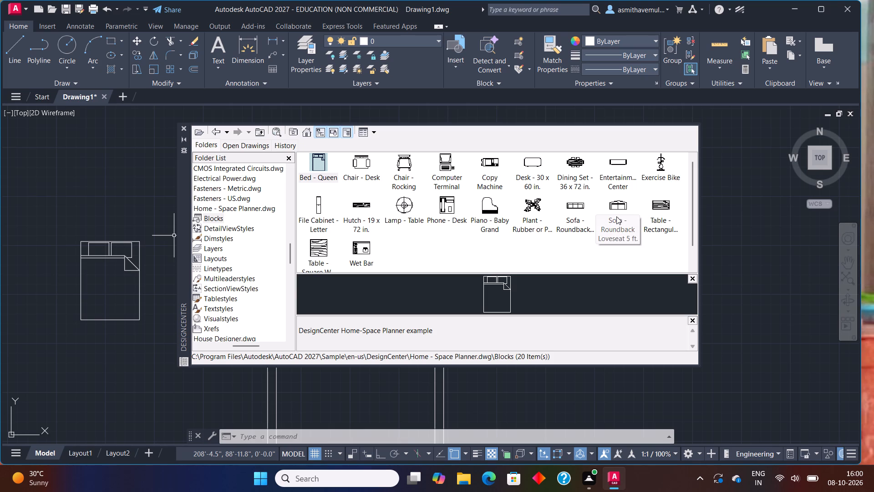
{"action": "left_click_drag", "start_coordinate": [612, 206], "coordinate": [49, 171]}
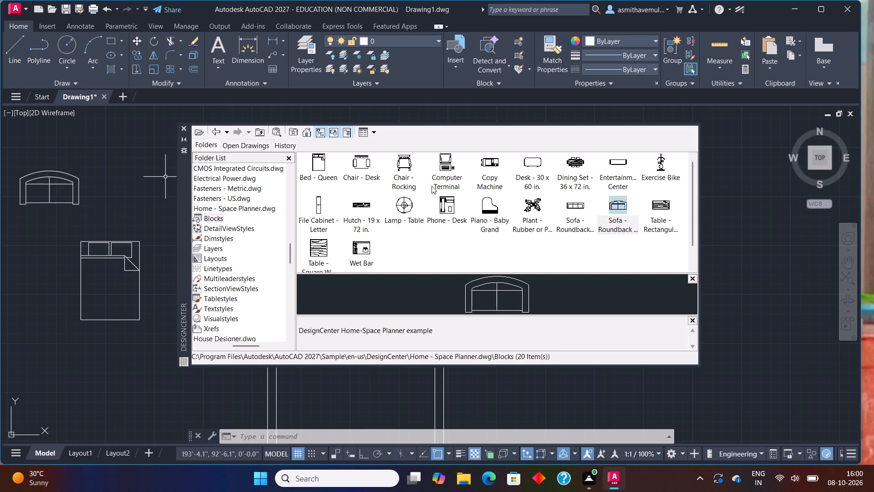
{"action": "left_click_drag", "start_coordinate": [579, 202], "coordinate": [178, 351]}
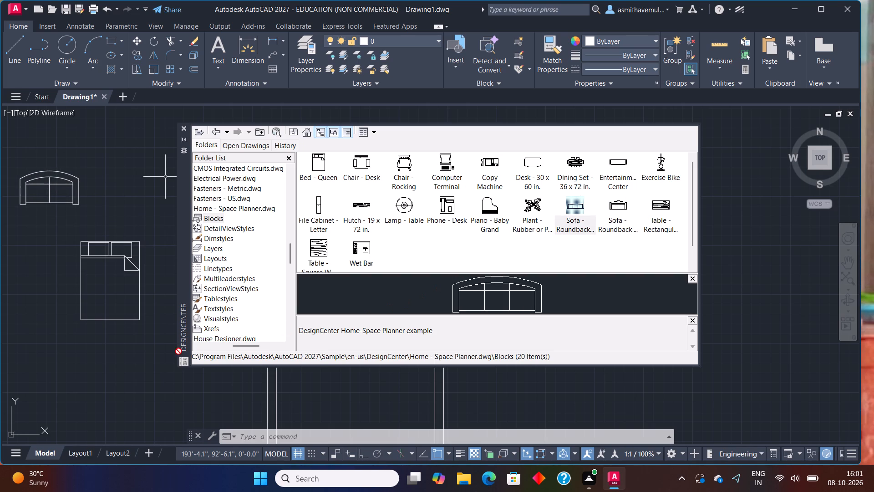
{"action": "left_click_drag", "start_coordinate": [178, 351], "coordinate": [100, 364]}
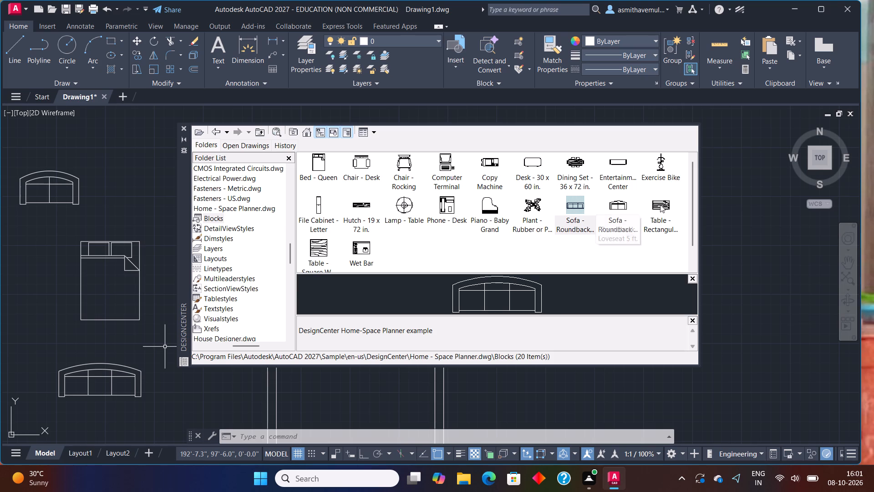
Insert the rectangular table and Lamp - Table blocks in the empty space right of the plan, and close DesignCenter.
{"action": "left_click_drag", "start_coordinate": [660, 205], "coordinate": [755, 279]}
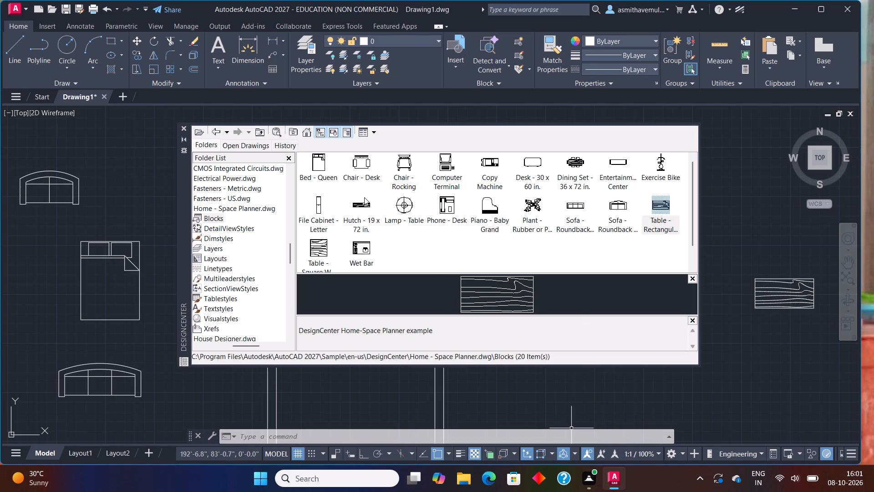
{"action": "left_click_drag", "start_coordinate": [412, 205], "coordinate": [700, 306]}
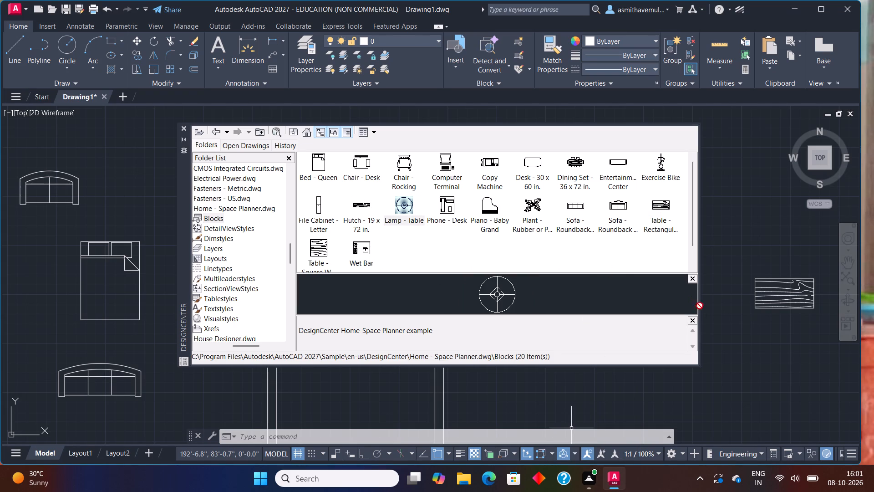
{"action": "left_click_drag", "start_coordinate": [700, 306], "coordinate": [736, 338]}
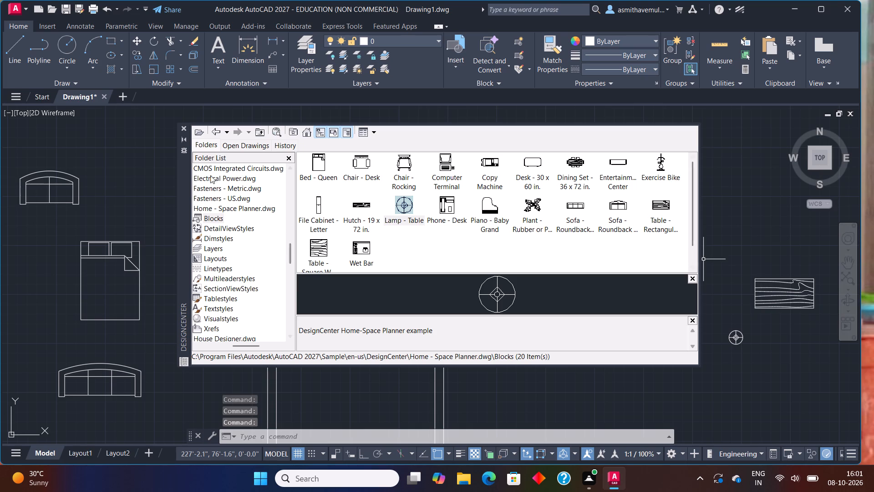
{"action": "left_click", "coordinate": [180, 129]}
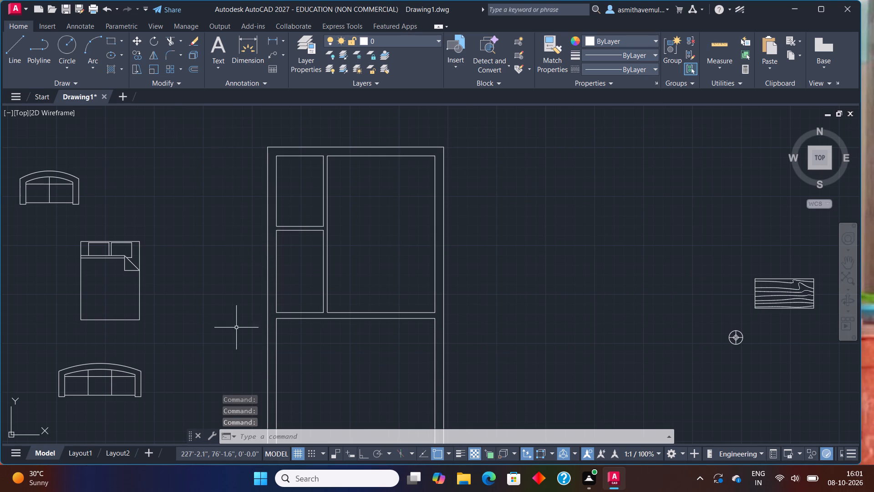
Move the queen bed by its upper-right corner into the large upper-right room, with its head flush against the top wall's inner face.
{"action": "left_click_drag", "start_coordinate": [148, 313], "coordinate": [116, 323]}
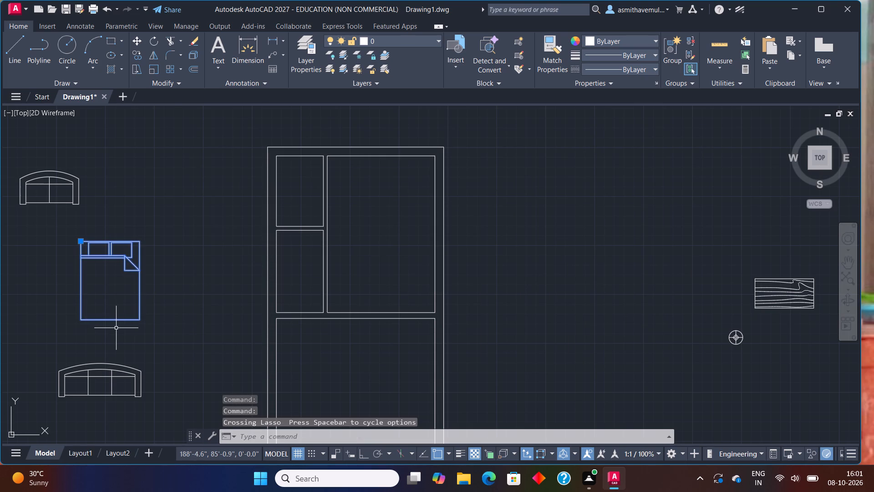
{"action": "key", "text": "m"}
{"action": "key", "text": "Return"}
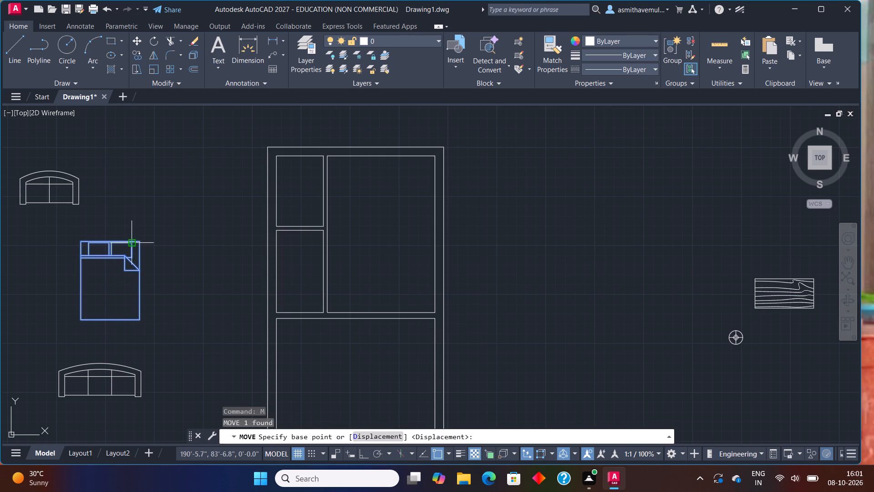
{"action": "left_click", "coordinate": [139, 245]}
{"action": "scroll", "coordinate": [399, 162], "scroll_direction": "up", "scroll_amount": 1}
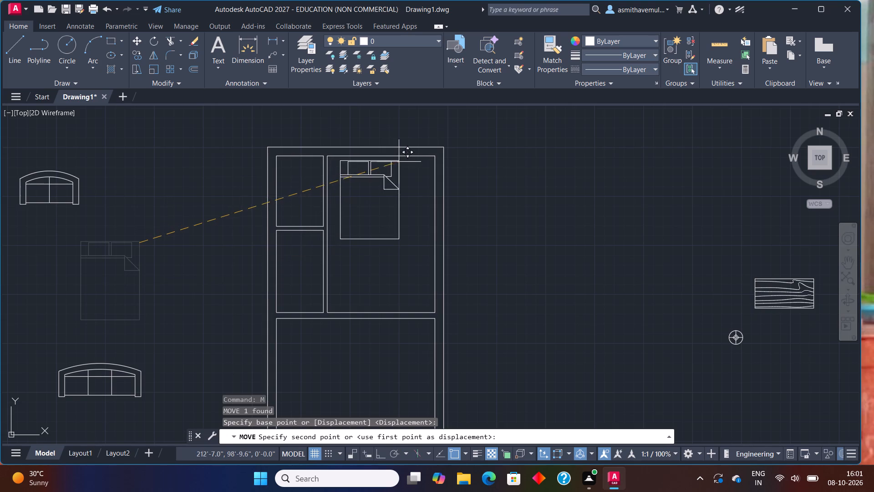
{"action": "scroll", "coordinate": [432, 159], "scroll_direction": "up", "scroll_amount": 2}
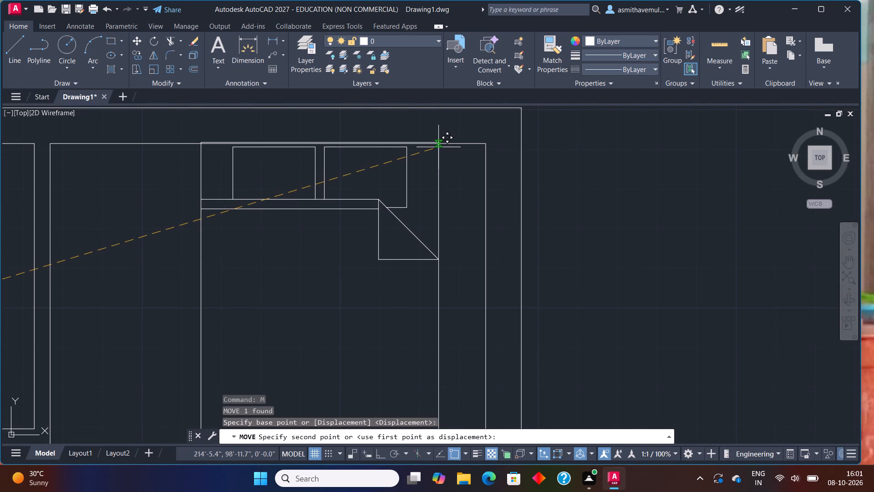
{"action": "left_click", "coordinate": [438, 149]}
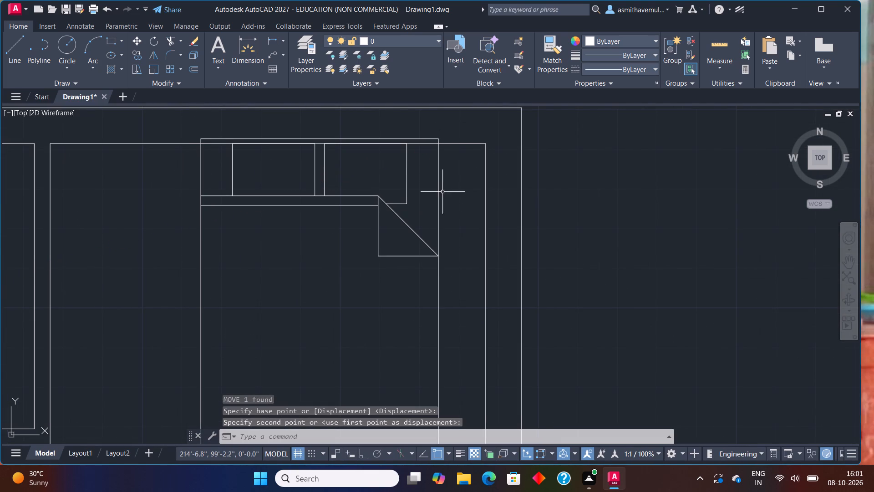
{"action": "left_click", "coordinate": [438, 197]}
{"action": "key", "text": "m"}
{"action": "key", "text": "Return"}
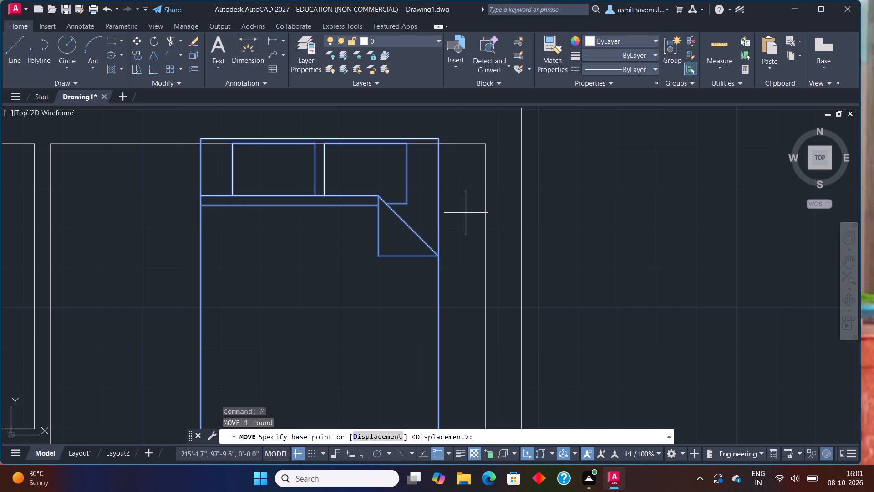
{"action": "left_click", "coordinate": [442, 140]}
{"action": "left_click", "coordinate": [442, 144]}
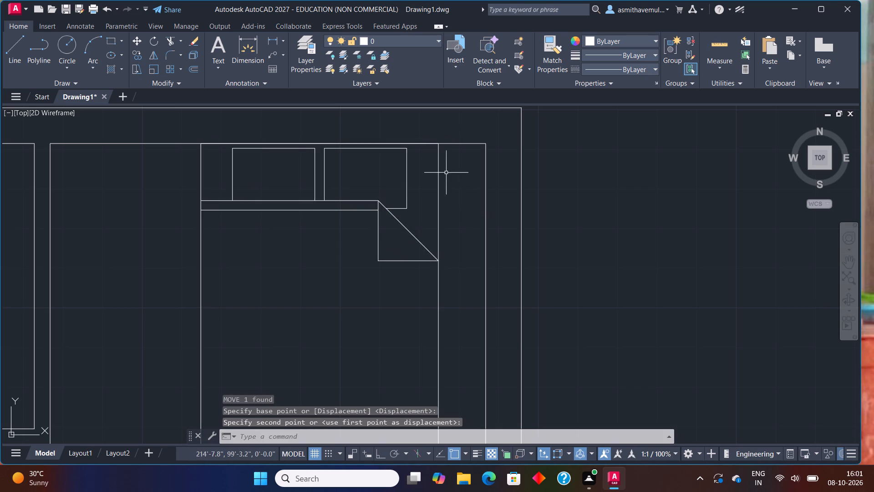
Open the Blocks of the sample drawing House Designer.dwg in DesignCenter.
{"action": "scroll", "coordinate": [447, 203], "scroll_direction": "down", "scroll_amount": 1}
{"action": "scroll", "coordinate": [446, 254], "scroll_direction": "down", "scroll_amount": 1}
{"action": "scroll", "coordinate": [409, 293], "scroll_direction": "down", "scroll_amount": 1}
{"action": "middle_click_drag", "start_coordinate": [355, 343], "coordinate": [348, 325]}
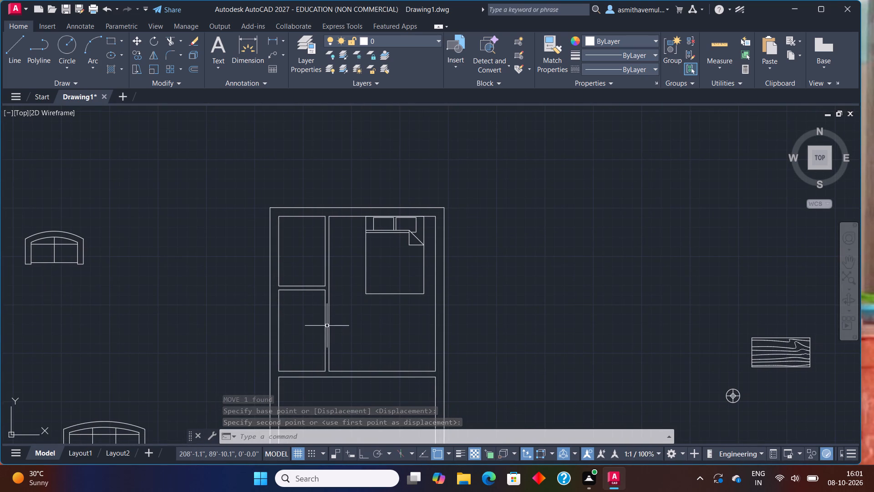
{"action": "scroll", "coordinate": [308, 340], "scroll_direction": "down", "scroll_amount": 1}
{"action": "middle_click_drag", "start_coordinate": [315, 349], "coordinate": [299, 289]}
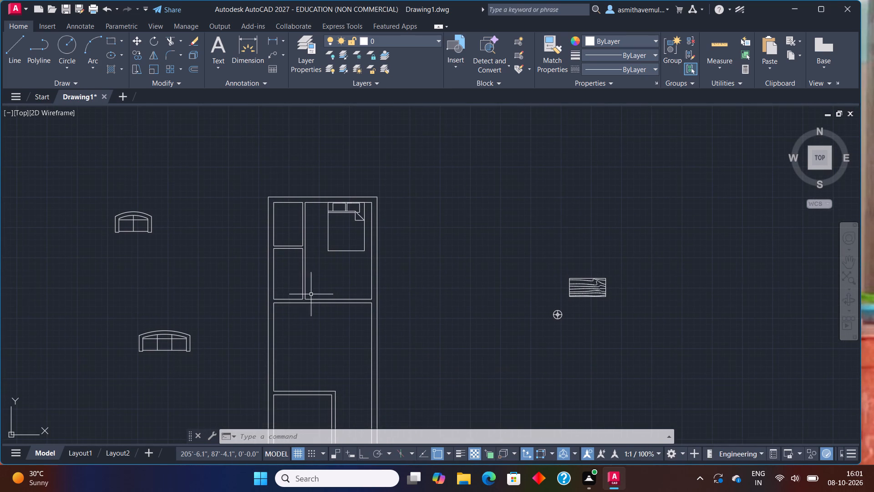
{"action": "key", "text": "ctrl+2"}
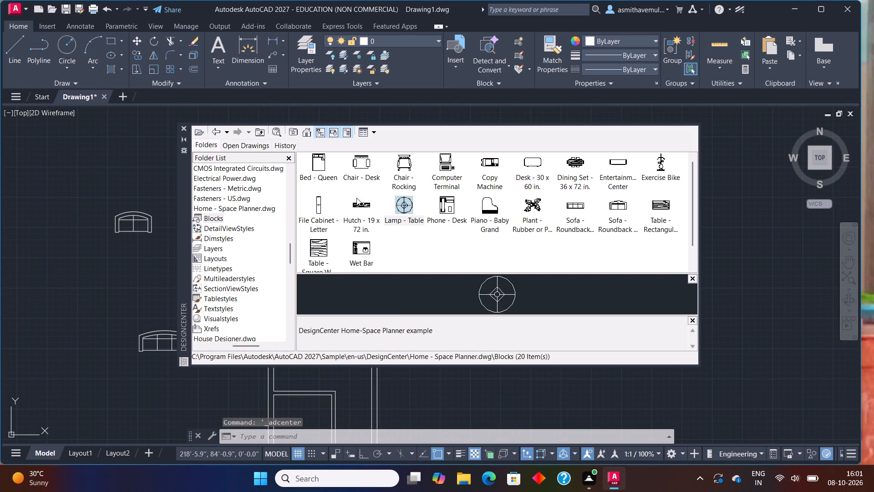
{"action": "left_click", "coordinate": [307, 133]}
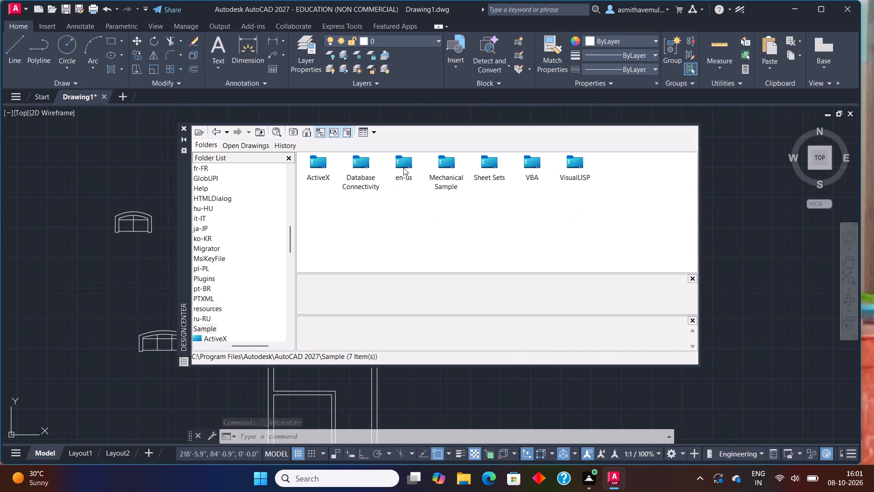
{"action": "left_click", "coordinate": [394, 171]}
{"action": "left_click_drag", "start_coordinate": [394, 171], "coordinate": [398, 171]}
{"action": "left_click", "coordinate": [398, 171]}
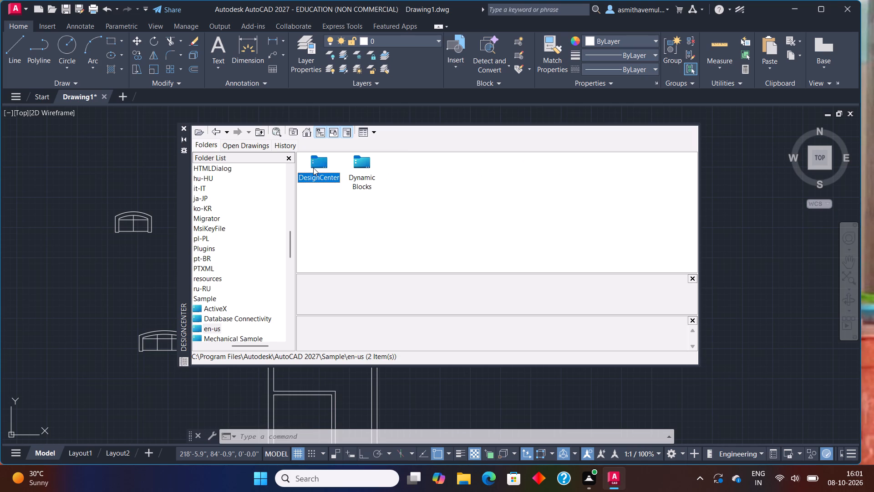
{"action": "double_click", "coordinate": [313, 168]}
{"action": "triple_click", "coordinate": [662, 167]}
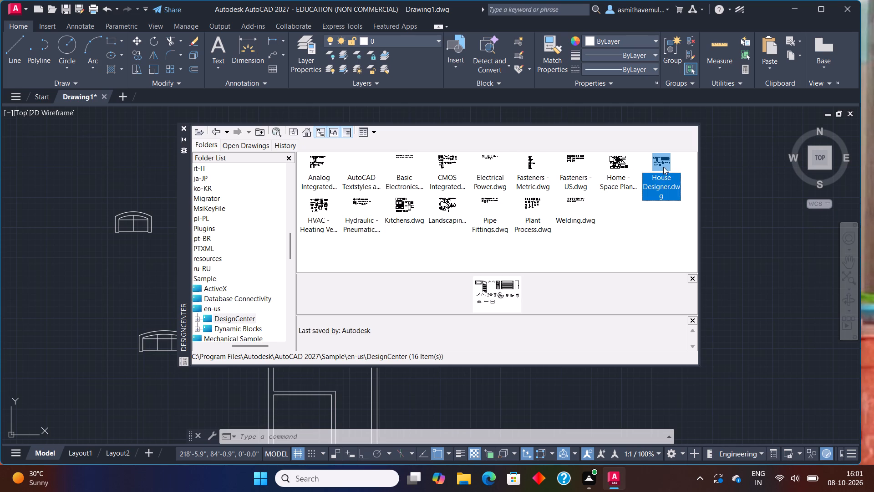
{"action": "left_click", "coordinate": [663, 167]}
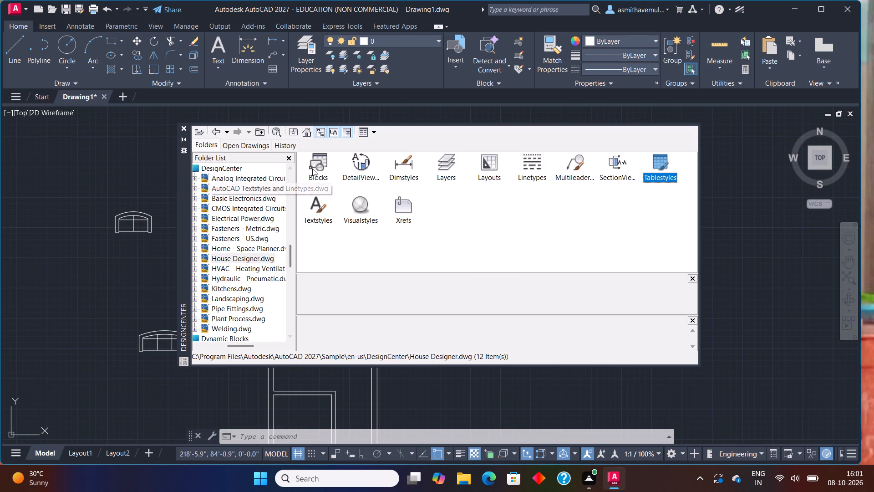
{"action": "double_click", "coordinate": [313, 168]}
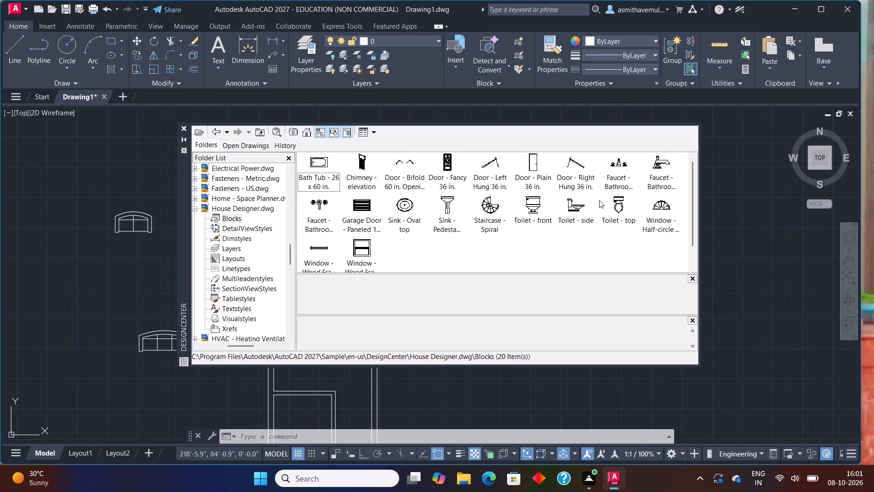
Insert the Toilet - top block in the empty space left of the plan, between the two sofas, and close DesignCenter.
{"action": "left_click_drag", "start_coordinate": [619, 206], "coordinate": [110, 271]}
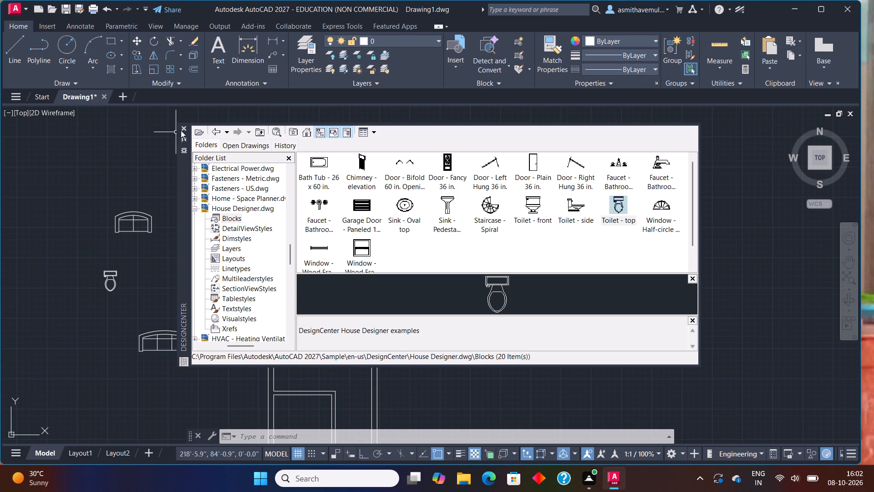
{"action": "left_click", "coordinate": [186, 125]}
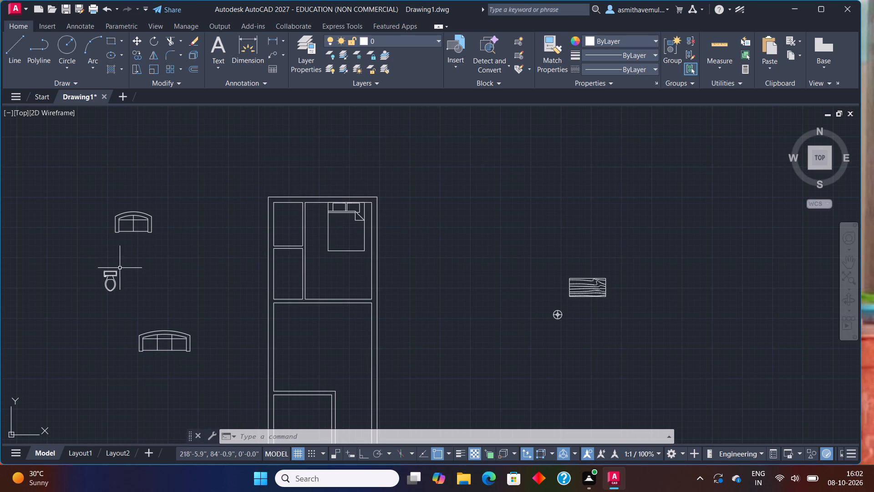
Rotate the toilet block 90° clockwise about its tank with Ortho on, so the bowl points left.
{"action": "left_click", "coordinate": [114, 270]}
{"action": "key", "text": "r"}
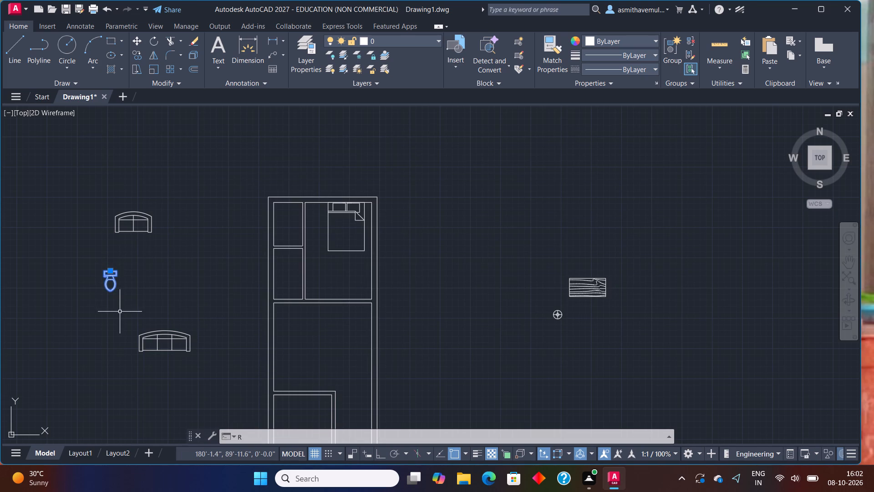
{"action": "key", "text": "o"}
{"action": "key", "text": "Return"}
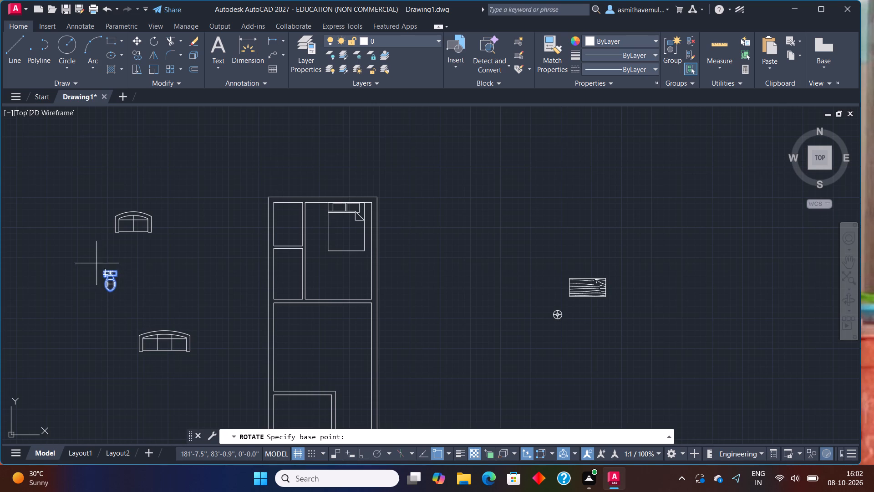
{"action": "left_click", "coordinate": [109, 271]}
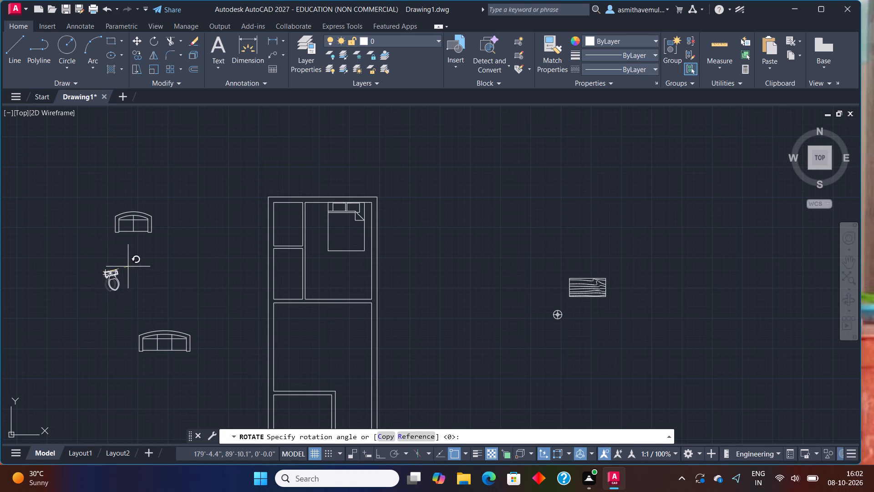
{"action": "key", "text": "F8"}
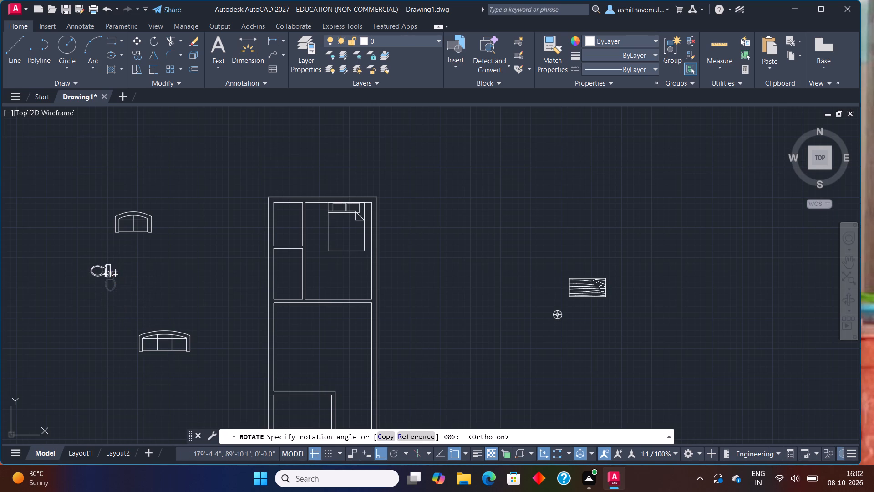
{"action": "left_click", "coordinate": [119, 298]}
Move the toilet into the lower of the two small left rooms, with its tank against the right partition, turning Ortho off.
{"action": "left_click_drag", "start_coordinate": [127, 273], "coordinate": [81, 286]}
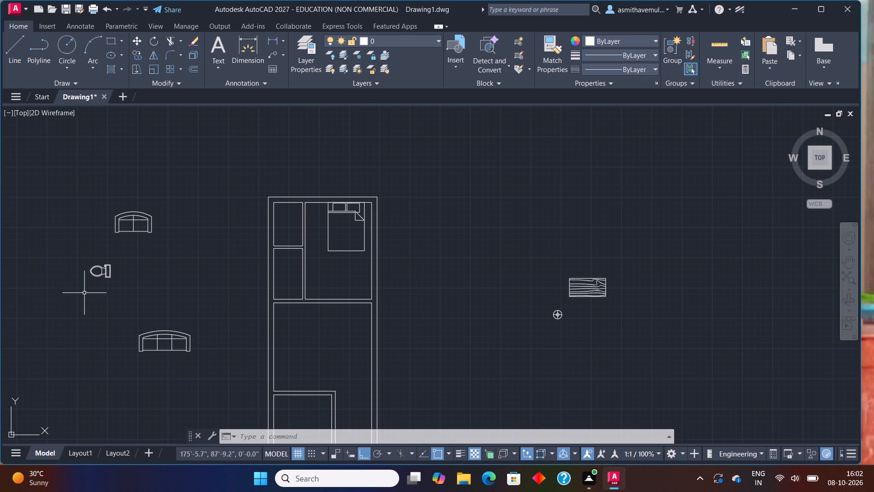
{"action": "left_click_drag", "start_coordinate": [109, 277], "coordinate": [90, 261]}
{"action": "key", "text": "m"}
{"action": "key", "text": "Return"}
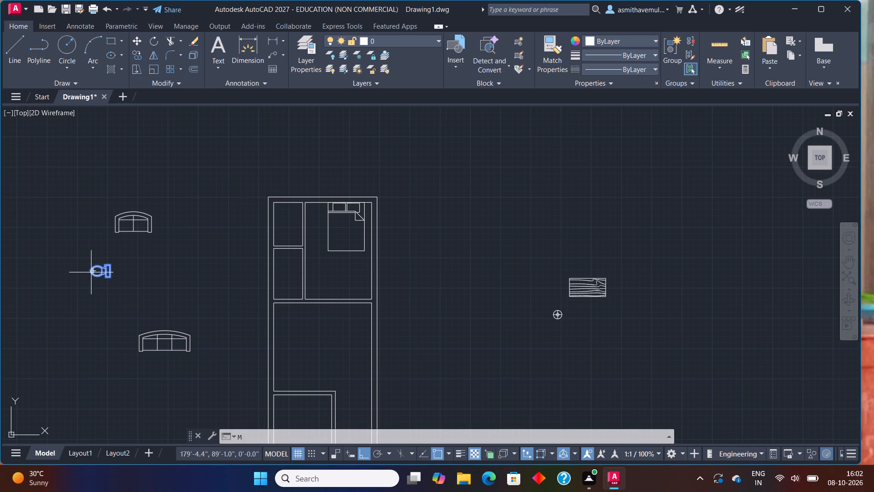
{"action": "left_click", "coordinate": [110, 267]}
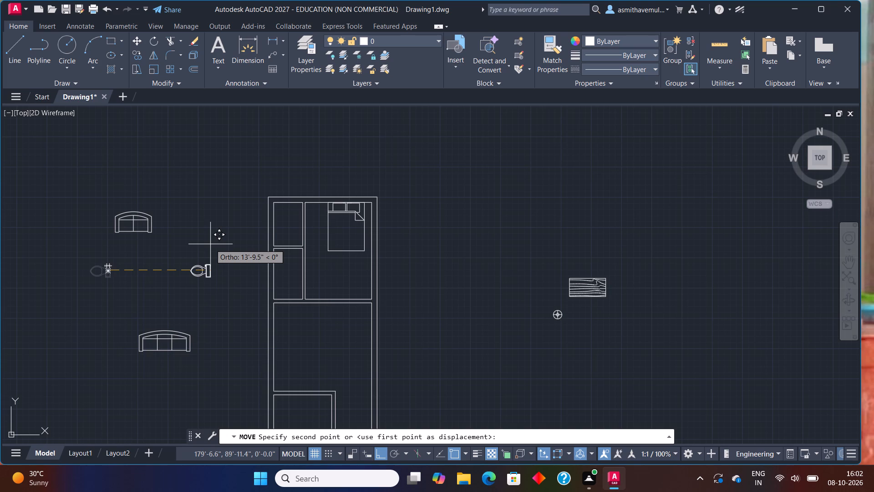
{"action": "scroll", "coordinate": [299, 257], "scroll_direction": "up", "scroll_amount": 1}
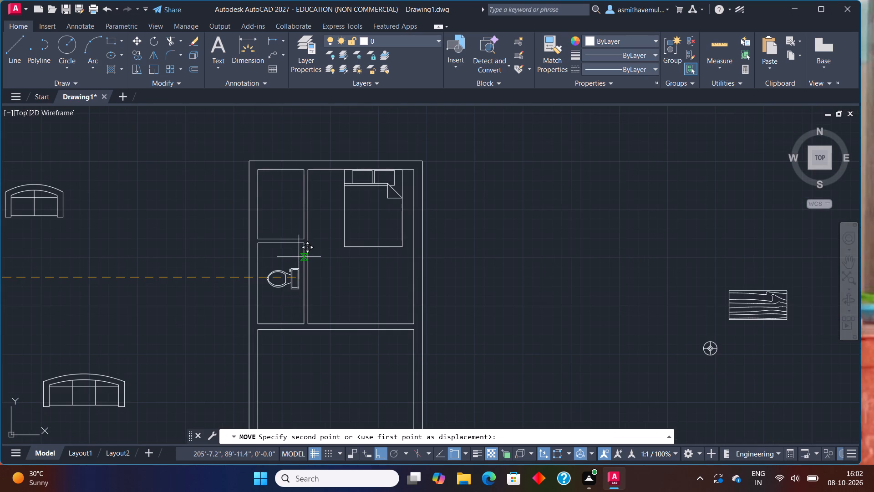
{"action": "key", "text": "F8"}
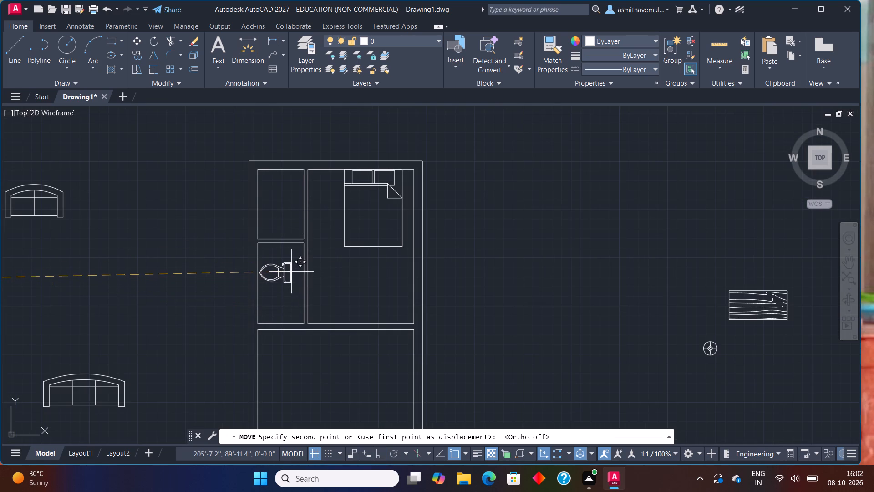
{"action": "scroll", "coordinate": [291, 270], "scroll_direction": "up", "scroll_amount": 2}
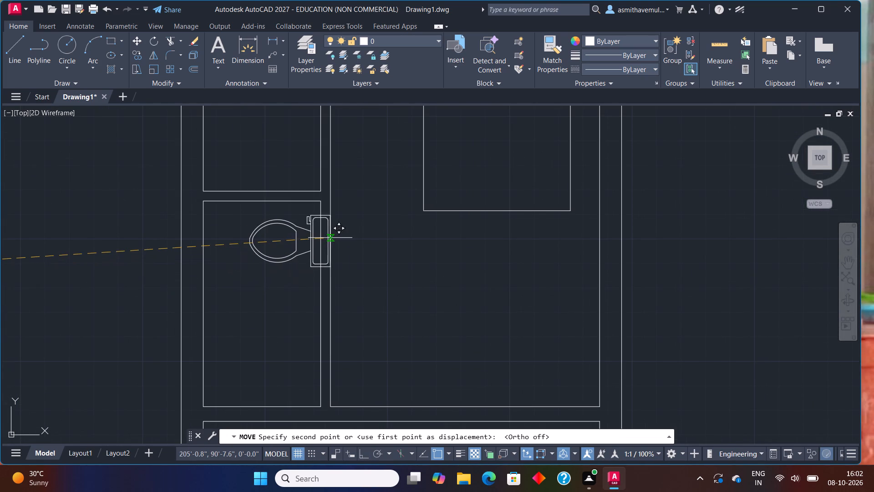
{"action": "left_click", "coordinate": [320, 244]}
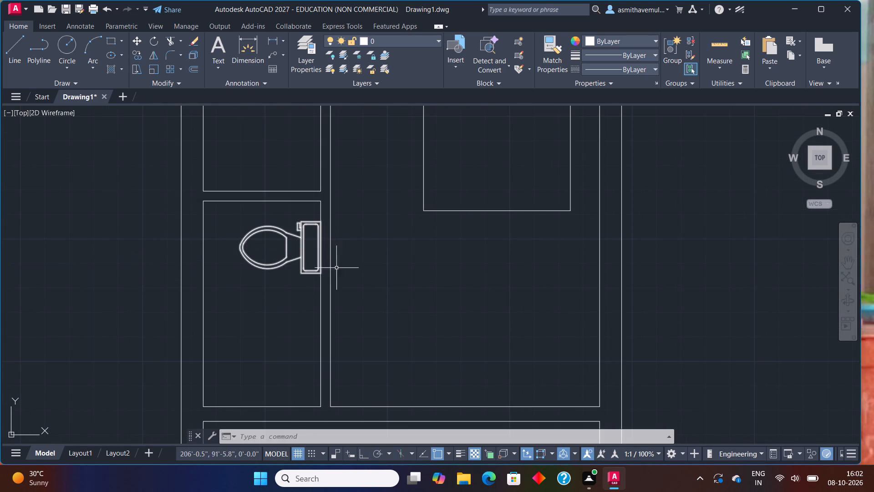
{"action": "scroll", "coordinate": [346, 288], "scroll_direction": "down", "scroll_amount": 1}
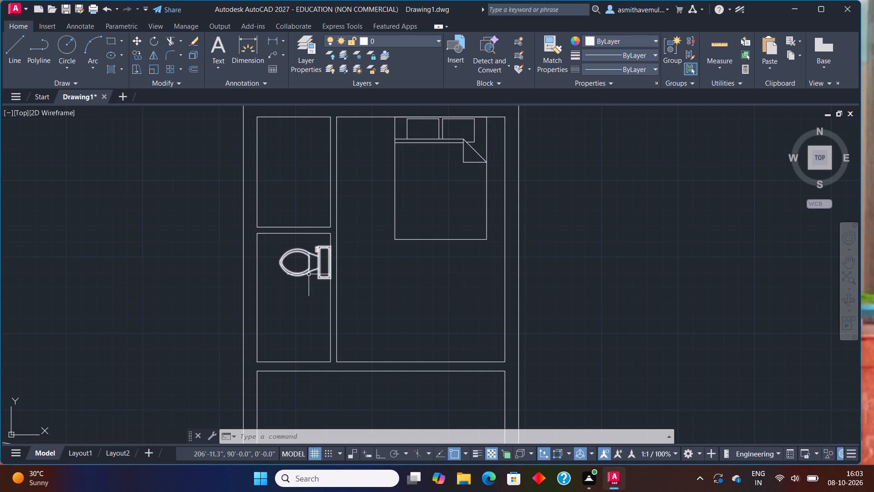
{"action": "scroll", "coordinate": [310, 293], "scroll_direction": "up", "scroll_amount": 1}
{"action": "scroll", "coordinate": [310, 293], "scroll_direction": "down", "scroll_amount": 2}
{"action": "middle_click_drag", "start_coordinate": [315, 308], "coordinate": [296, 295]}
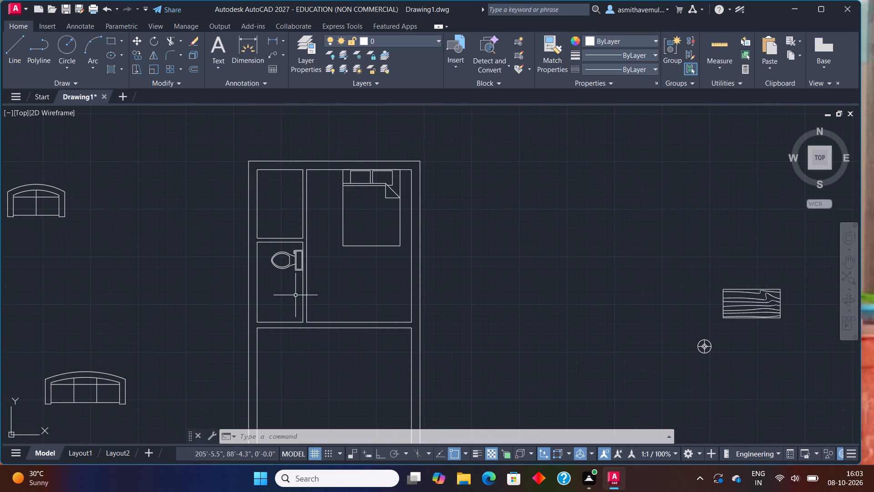
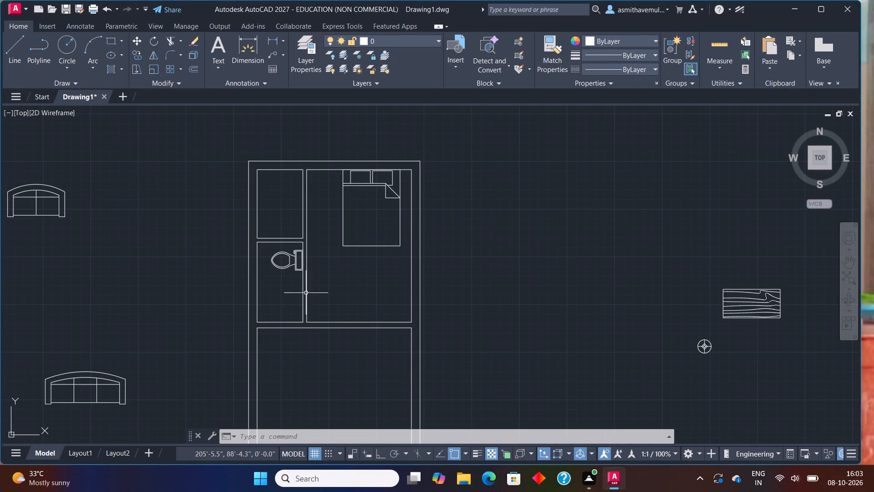
Offset the left inner wall line of the middle hall 3' into the room for the stair's width.
{"action": "middle_click_drag", "start_coordinate": [323, 330], "coordinate": [323, 220]}
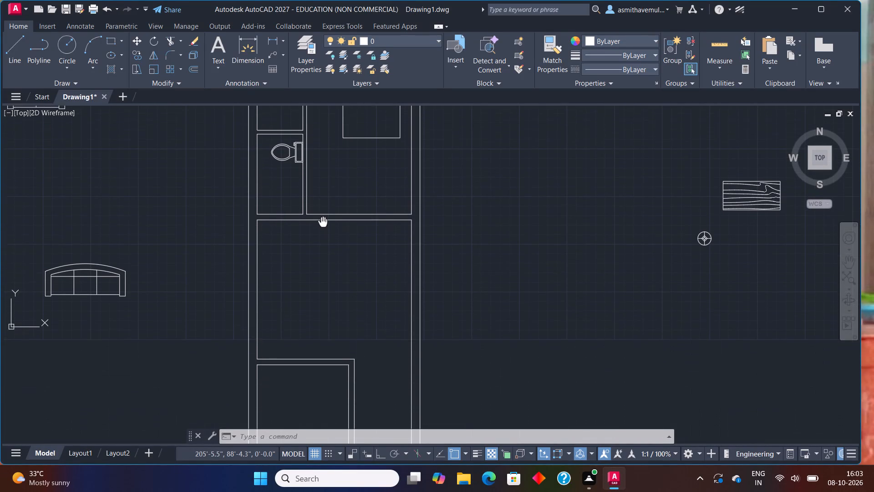
{"action": "middle_click_drag", "start_coordinate": [323, 220], "coordinate": [323, 217]}
{"action": "middle_click_drag", "start_coordinate": [327, 319], "coordinate": [330, 231]}
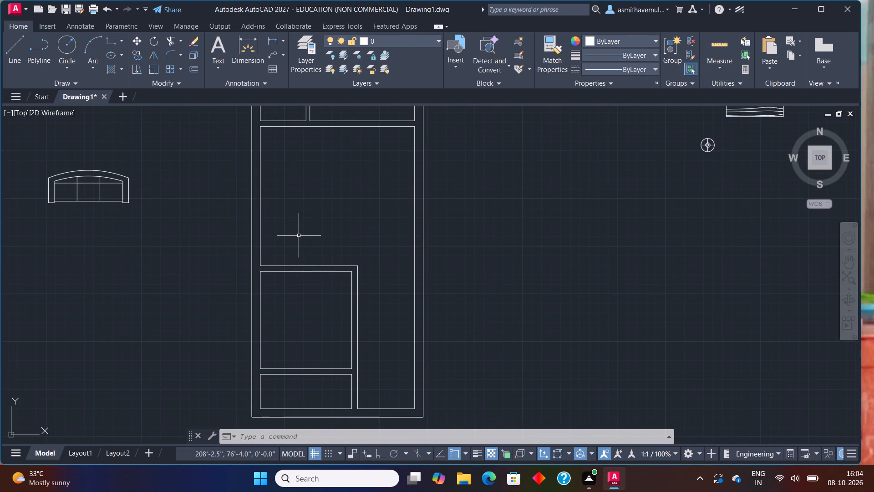
{"action": "key", "text": "o"}
{"action": "key", "text": "Return"}
{"action": "type", "text": "3'"}
{"action": "key", "text": "Return"}
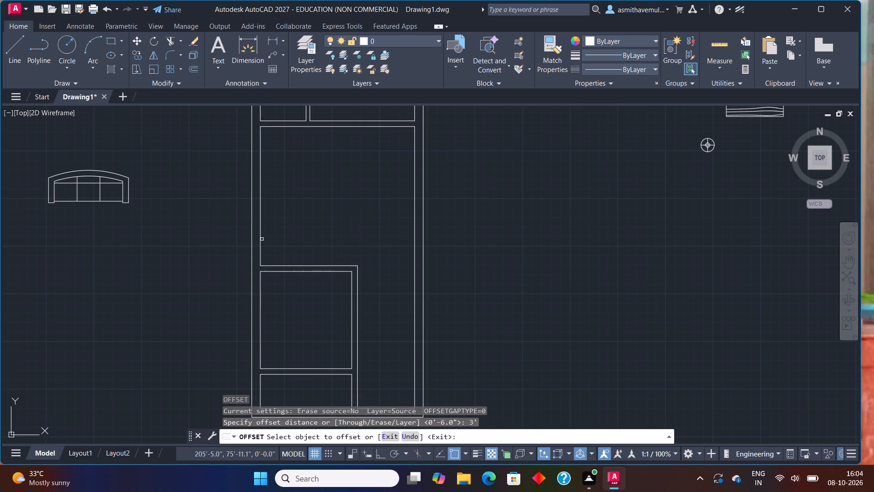
{"action": "left_click", "coordinate": [259, 238]}
{"action": "left_click", "coordinate": [321, 225]}
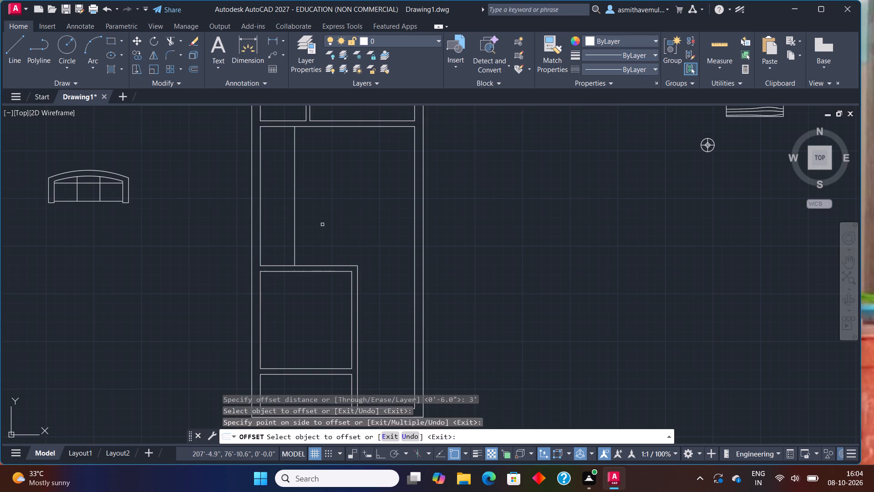
{"action": "key", "text": "Escape"}
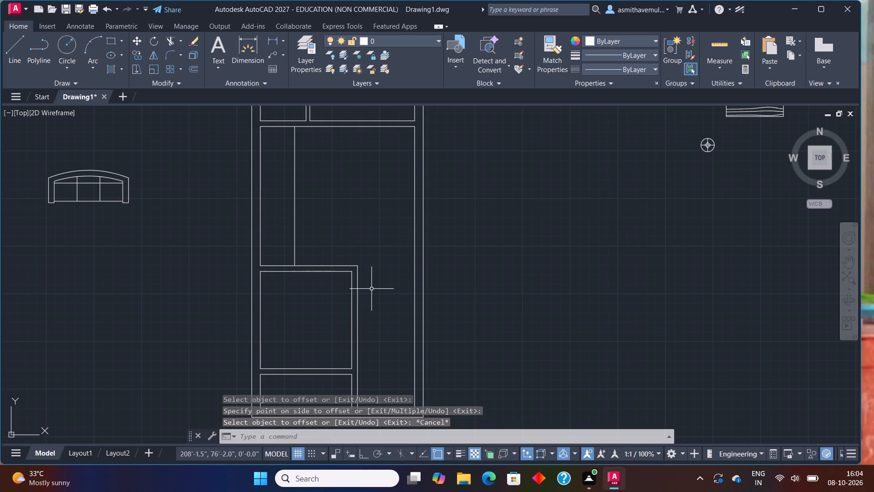
Offset the hall's bottom wall line 3' upward to mark the stair landing.
{"action": "key", "text": "o"}
{"action": "key", "text": "Return"}
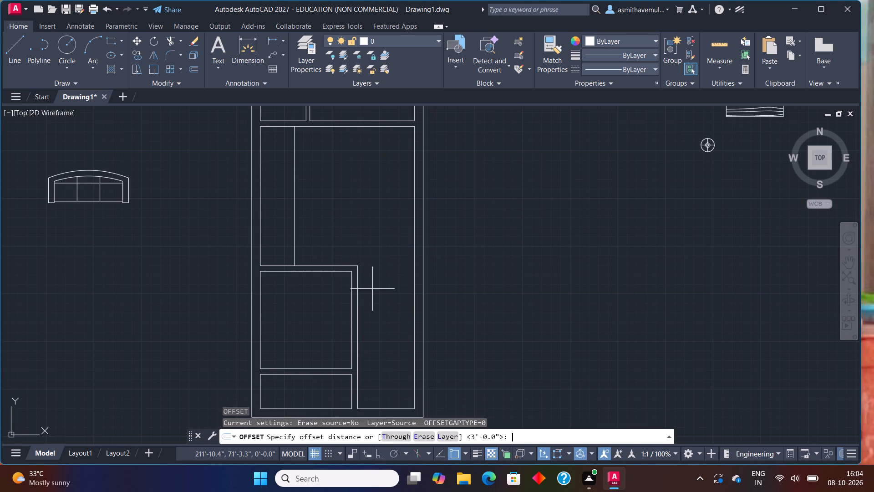
{"action": "type", "text": "3'"}
{"action": "key", "text": "Return"}
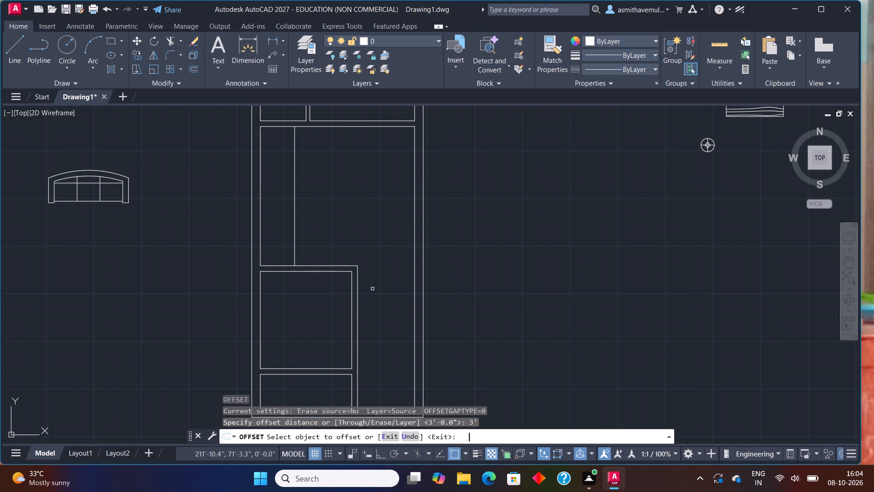
{"action": "scroll", "coordinate": [203, 222], "scroll_direction": "up", "scroll_amount": 1}
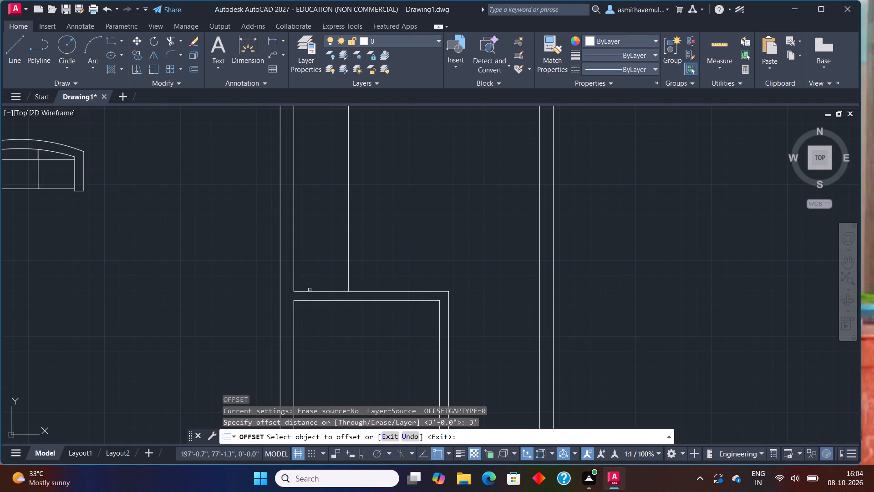
{"action": "left_click", "coordinate": [320, 290]}
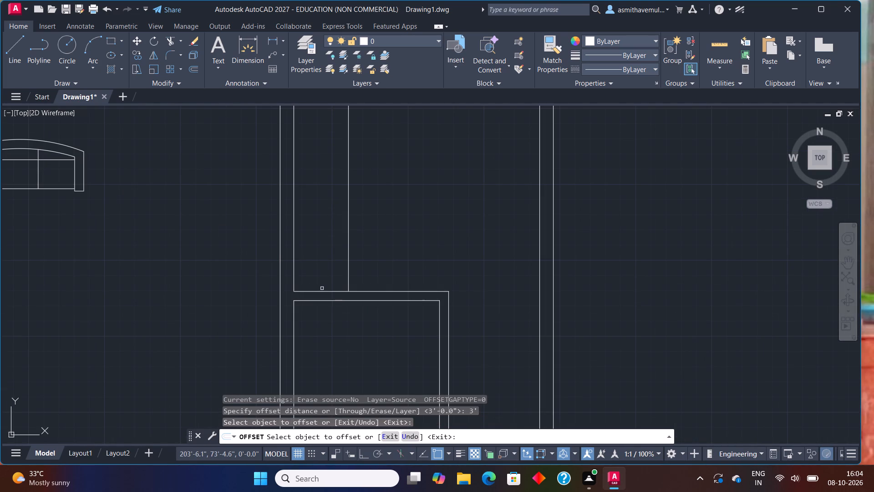
{"action": "left_click", "coordinate": [325, 292]}
{"action": "left_click", "coordinate": [328, 265]}
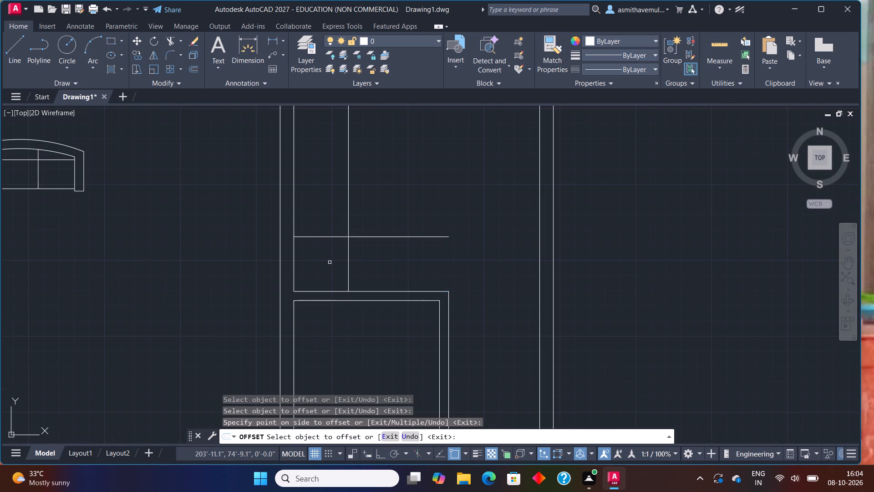
{"action": "key", "text": "Escape"}
Offset the landing line upward five times in succession at 11" spacing to form stair treads.
{"action": "key", "text": "o"}
{"action": "key", "text": "Return"}
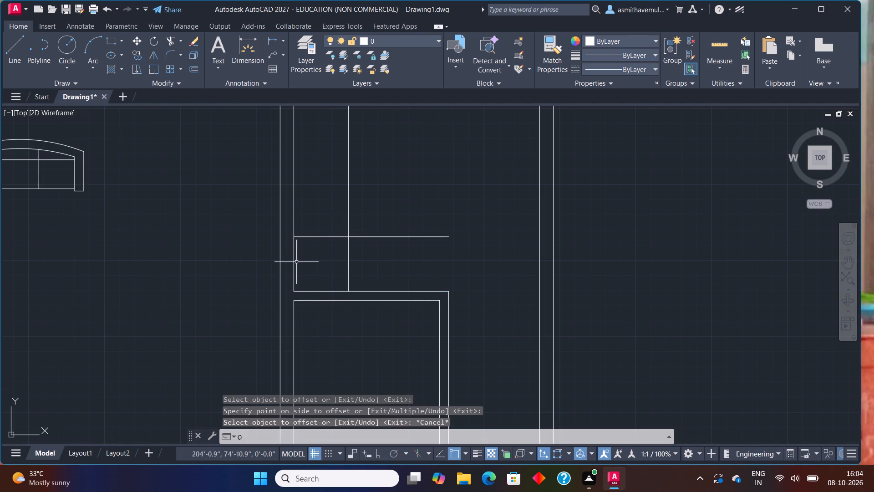
{"action": "type", "text": "11"}
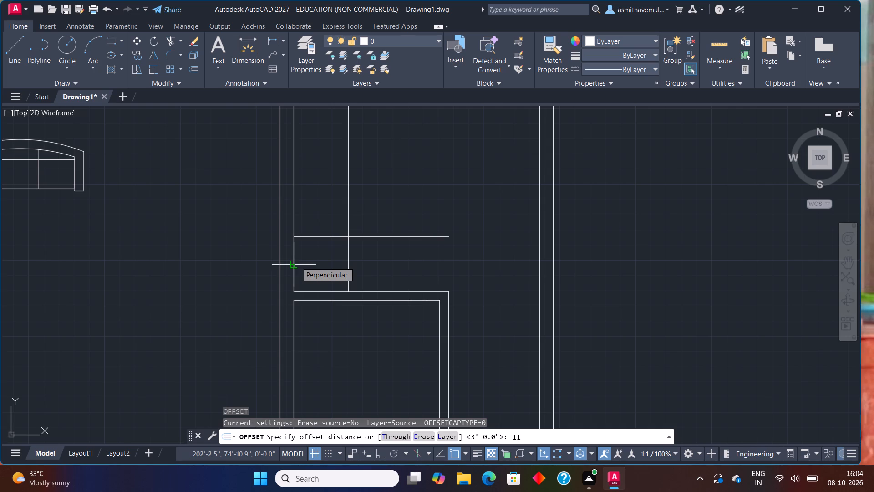
{"action": "key", "text": "shift+quotedbl"}
{"action": "key", "text": "Return"}
{"action": "middle_click_drag", "start_coordinate": [335, 198], "coordinate": [335, 200]}
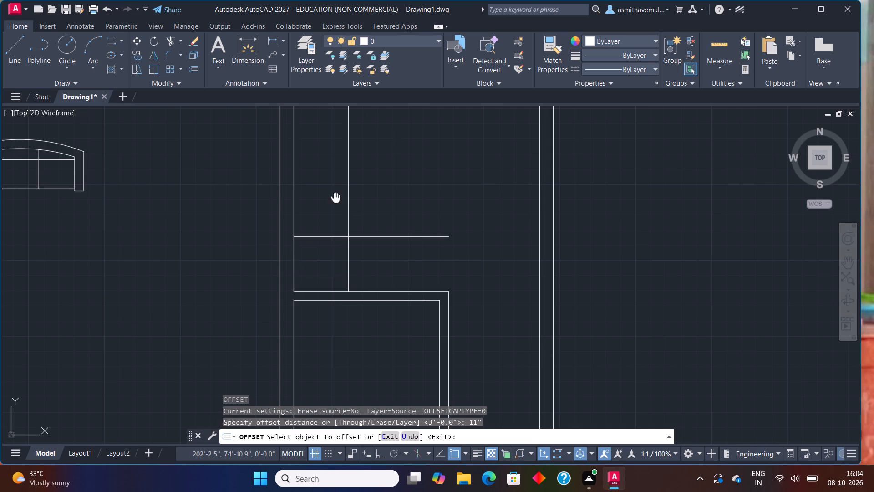
{"action": "middle_click_drag", "start_coordinate": [335, 200], "coordinate": [319, 279]}
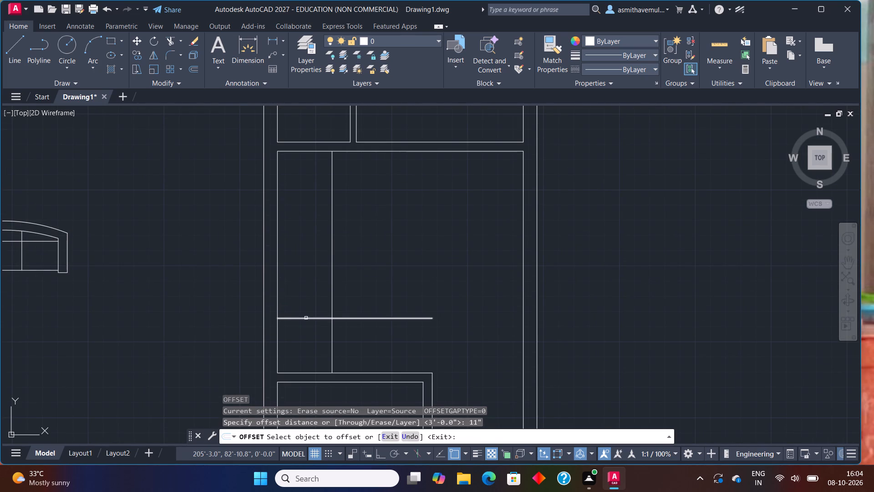
{"action": "left_click", "coordinate": [306, 318]}
{"action": "left_click", "coordinate": [306, 300]}
{"action": "left_click", "coordinate": [305, 301]}
{"action": "left_click", "coordinate": [309, 279]}
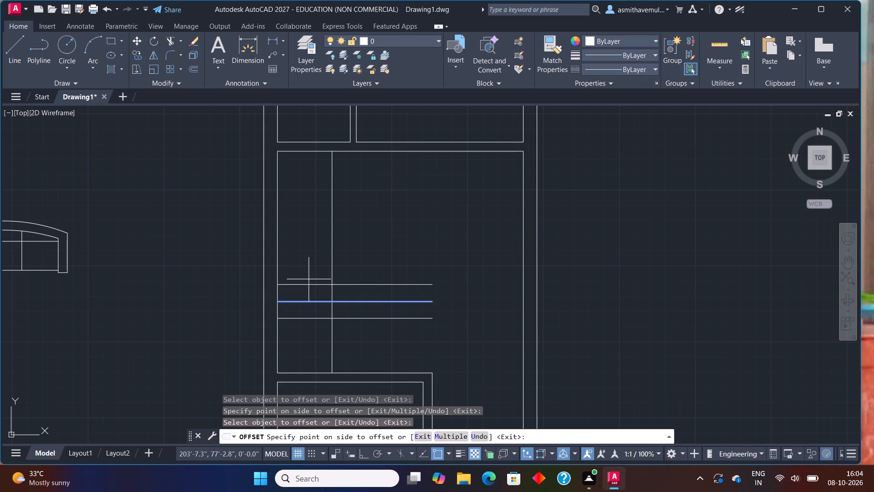
{"action": "left_click", "coordinate": [310, 286]}
{"action": "left_click", "coordinate": [310, 266]}
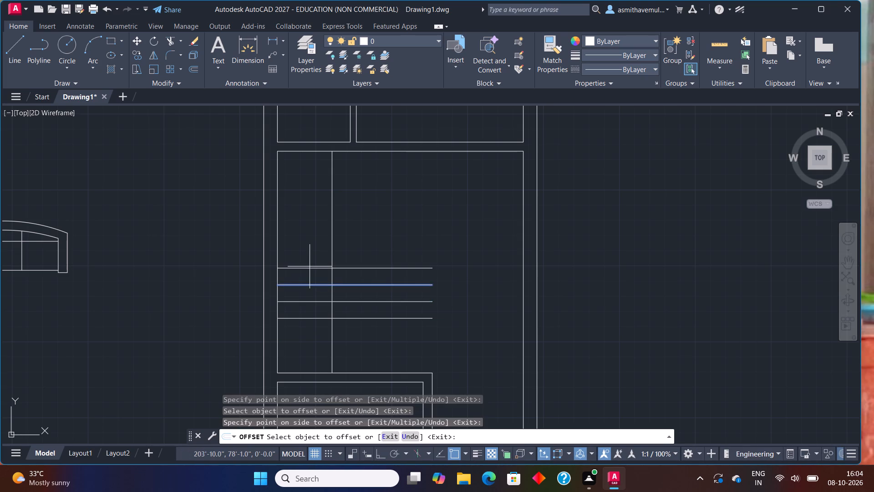
{"action": "left_click", "coordinate": [310, 269]}
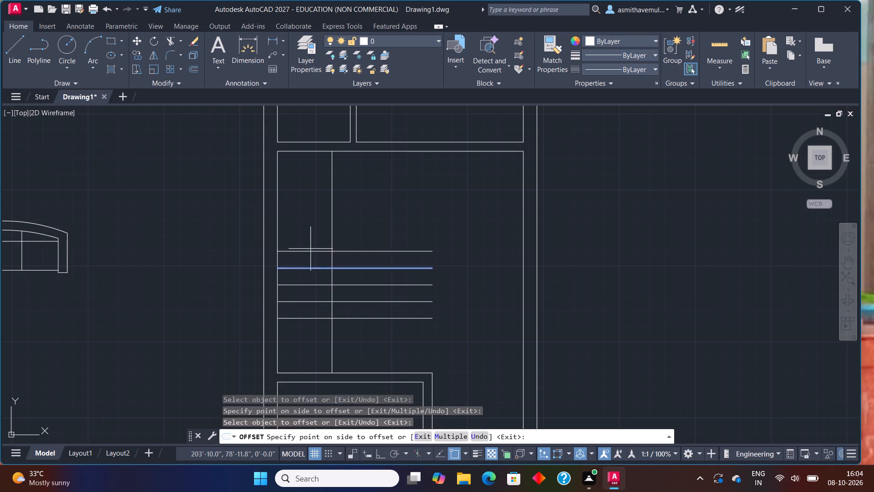
{"action": "left_click", "coordinate": [310, 248]}
{"action": "left_click", "coordinate": [310, 252]}
{"action": "left_click", "coordinate": [313, 222]}
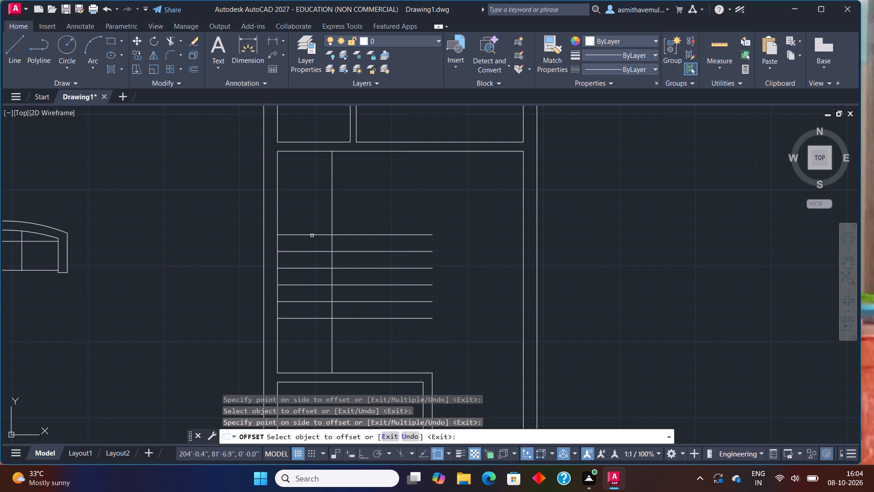
Continue the 11" tread offsets with four more lines upward, ending just below the hall's top wall.
{"action": "left_click", "coordinate": [311, 236]}
{"action": "left_click", "coordinate": [314, 211]}
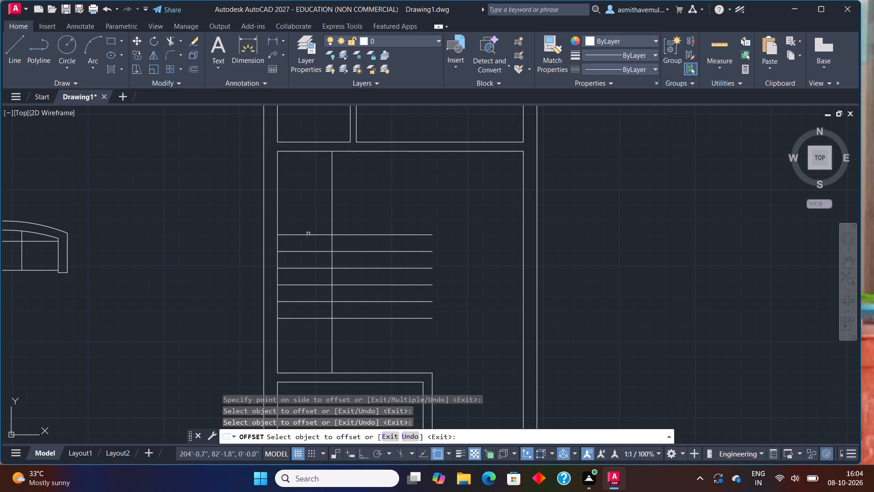
{"action": "left_click", "coordinate": [308, 236]}
{"action": "left_click", "coordinate": [311, 209]}
{"action": "left_click", "coordinate": [312, 219]}
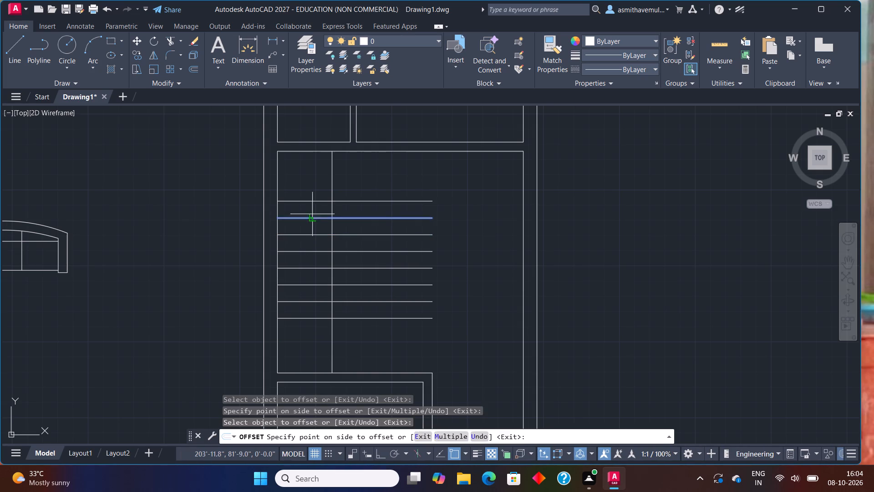
{"action": "left_click", "coordinate": [318, 184]}
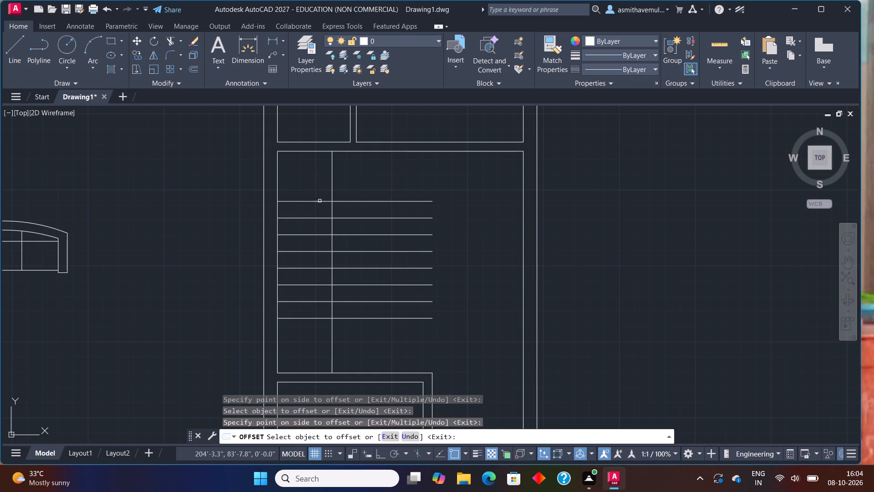
{"action": "left_click", "coordinate": [320, 201]}
{"action": "left_click", "coordinate": [320, 185]}
{"action": "left_click_drag", "start_coordinate": [320, 185], "coordinate": [320, 180]}
{"action": "left_click", "coordinate": [321, 171]}
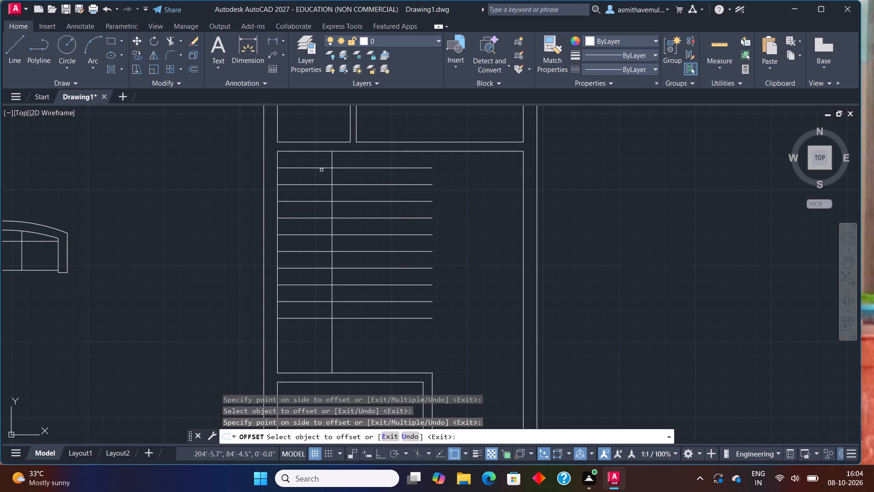
{"action": "key", "text": "Escape"}
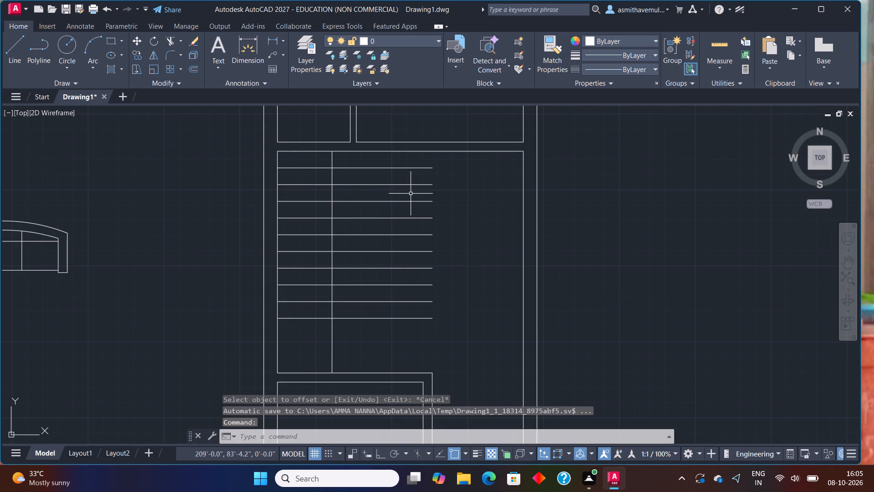
Trim the landing and tread lines where they extend into the hall beyond the 3' stair line.
{"action": "key", "text": "t"}
{"action": "key", "text": "r"}
{"action": "key", "text": "i"}
{"action": "key", "text": "m"}
{"action": "key", "text": "Return"}
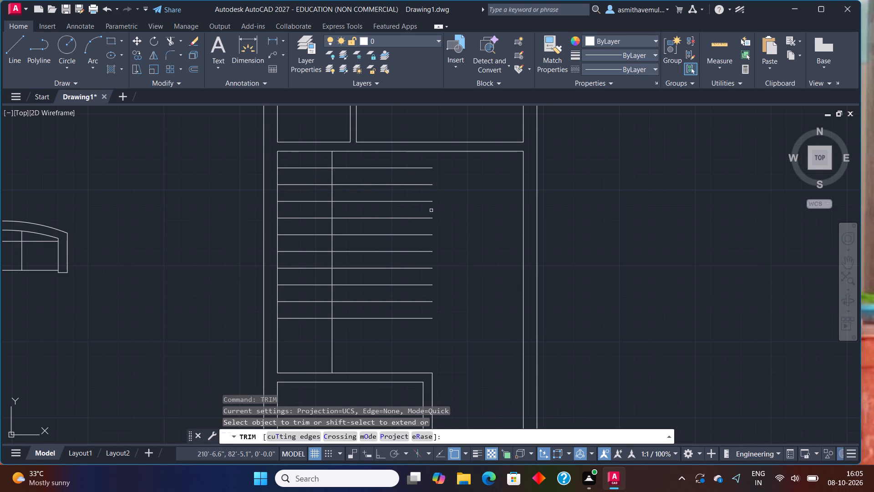
{"action": "left_click_drag", "start_coordinate": [365, 354], "coordinate": [364, 170]}
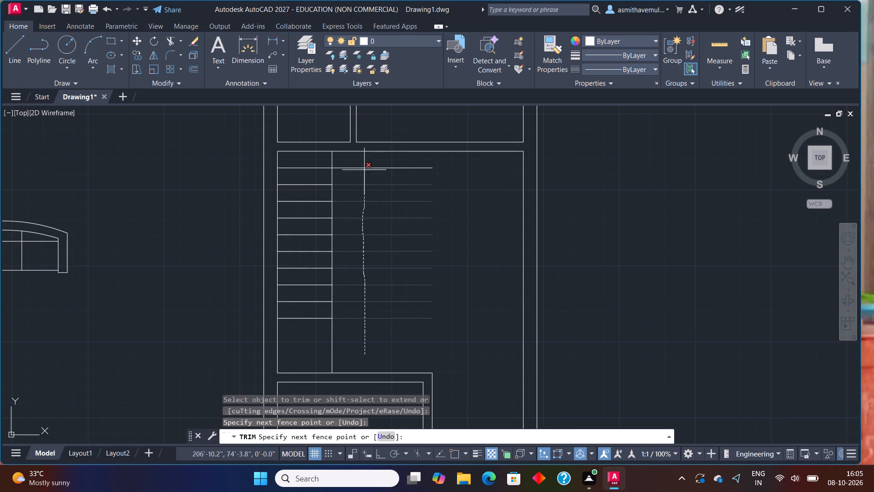
{"action": "left_click_drag", "start_coordinate": [364, 170], "coordinate": [364, 166]}
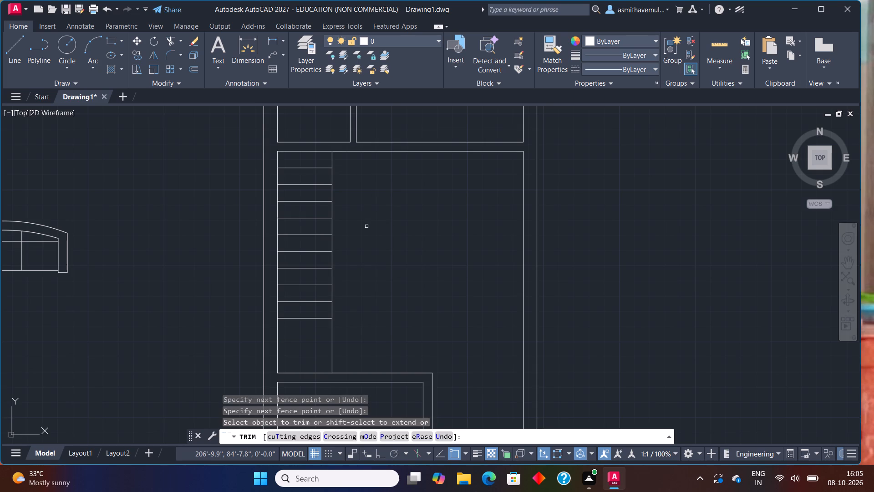
{"action": "key", "text": "Escape"}
Move the wood-grain rectangular block close to the plan, just outside the right outer wall beside the hall.
{"action": "scroll", "coordinate": [378, 251], "scroll_direction": "down", "scroll_amount": 1}
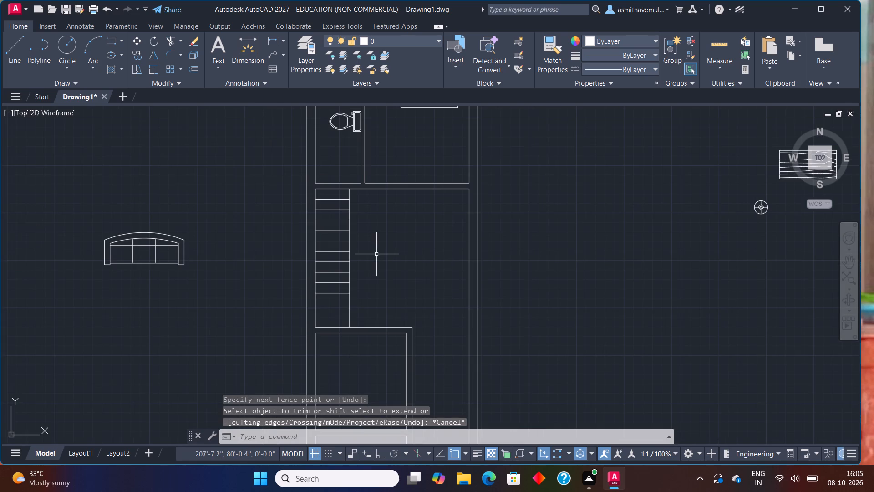
{"action": "middle_click_drag", "start_coordinate": [376, 254], "coordinate": [360, 249]}
{"action": "scroll", "coordinate": [366, 239], "scroll_direction": "down", "scroll_amount": 1}
{"action": "middle_click_drag", "start_coordinate": [484, 229], "coordinate": [479, 233]}
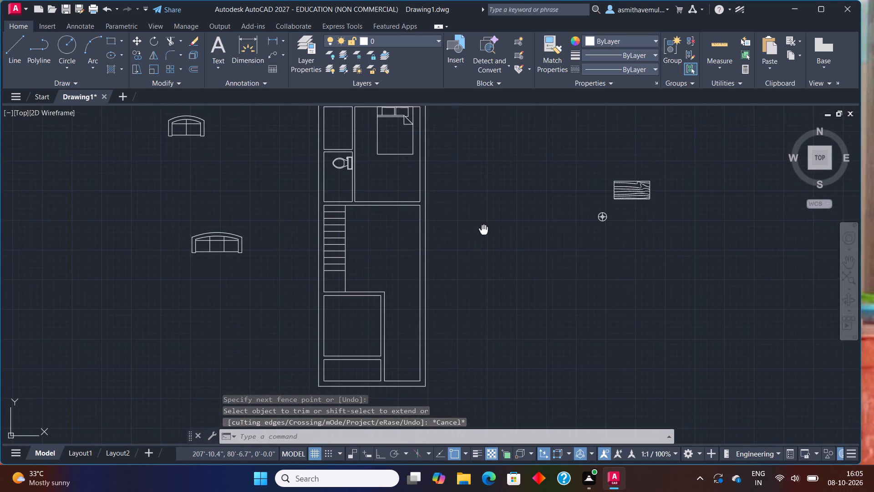
{"action": "middle_click_drag", "start_coordinate": [479, 233], "coordinate": [454, 246]}
{"action": "left_click", "coordinate": [596, 215]}
{"action": "key", "text": "m"}
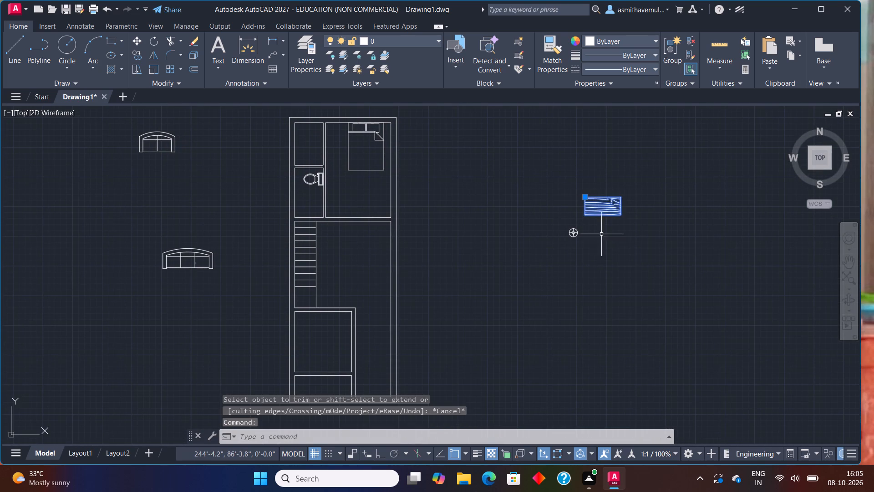
{"action": "key", "text": "Return"}
{"action": "left_click_drag", "start_coordinate": [584, 202], "coordinate": [528, 205]}
{"action": "left_click", "coordinate": [418, 253]}
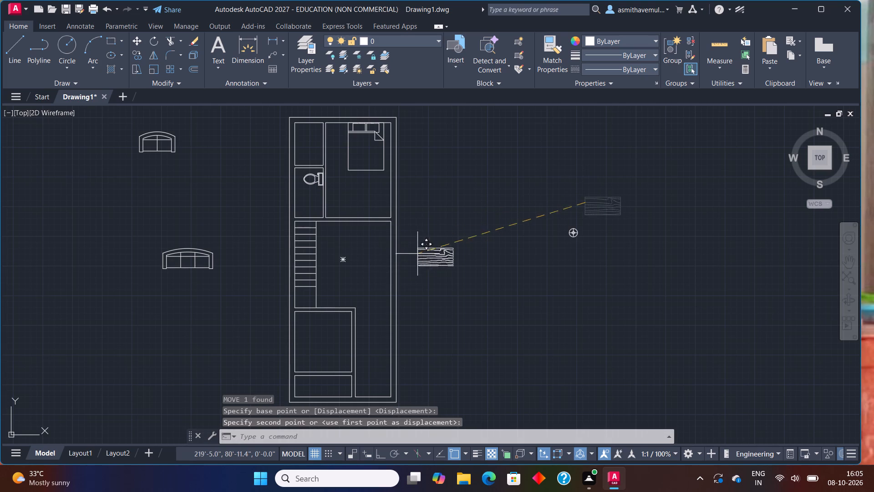
Rotate the wood-grain rectangular block 270° about its lower-right corner so that it stands upright beside the plan.
{"action": "left_click", "coordinate": [434, 268]}
{"action": "left_click", "coordinate": [432, 265]}
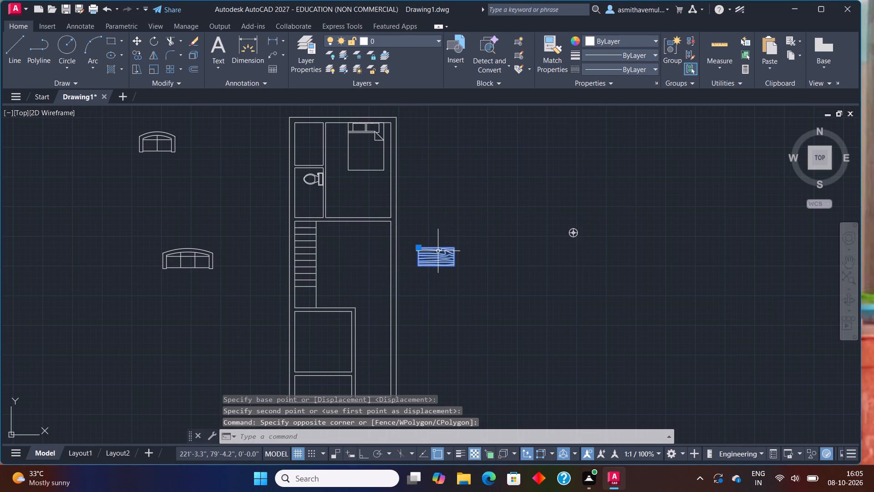
{"action": "key", "text": "r"}
{"action": "key", "text": "o"}
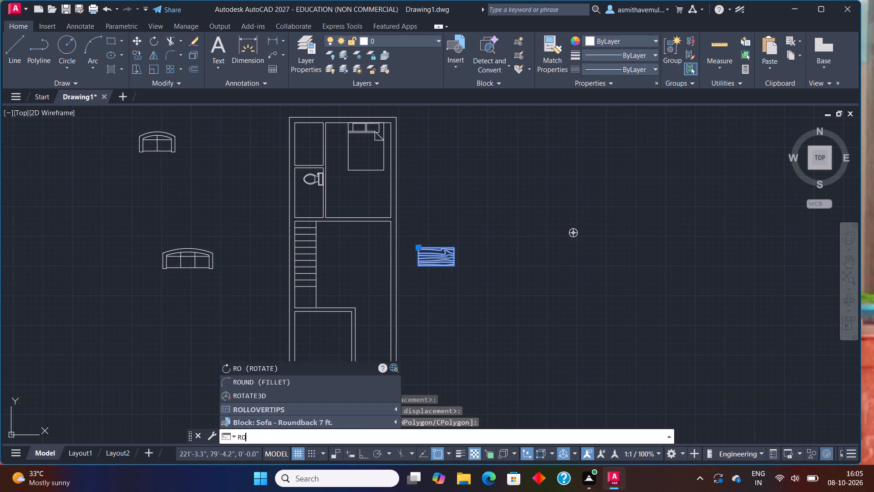
{"action": "key", "text": "Return"}
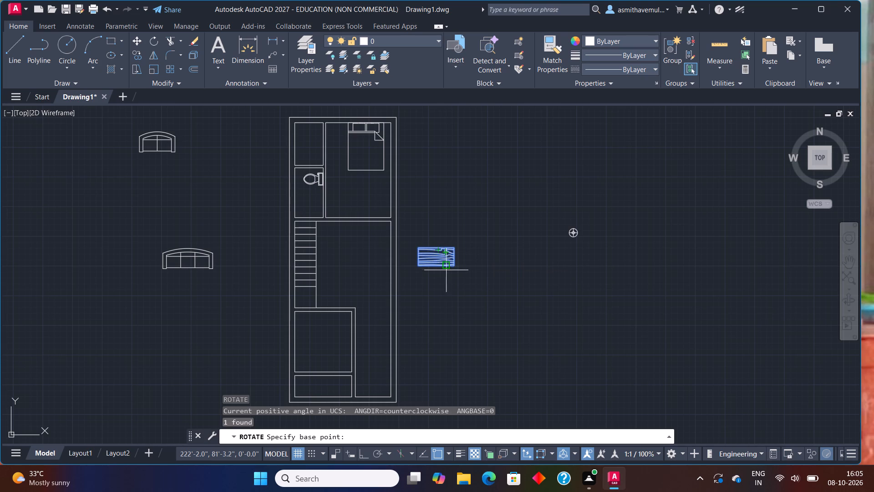
{"action": "left_click", "coordinate": [452, 267]}
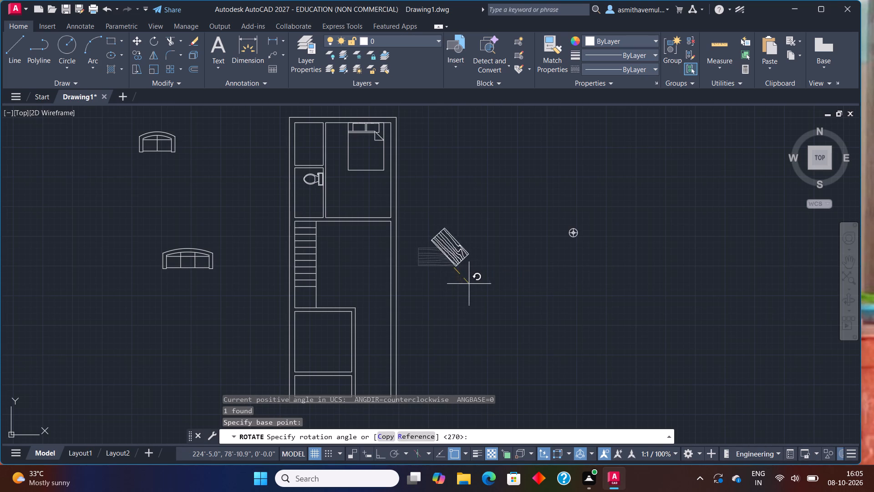
{"action": "key", "text": "F8"}
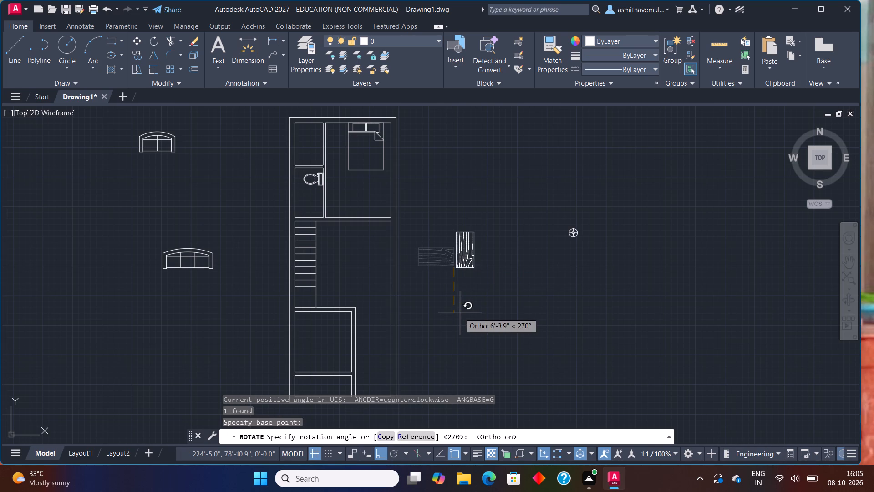
{"action": "left_click", "coordinate": [460, 313]}
Move the upright wood-grain block into the hall, midway between the staircase and the right wall.
{"action": "left_click", "coordinate": [463, 257]}
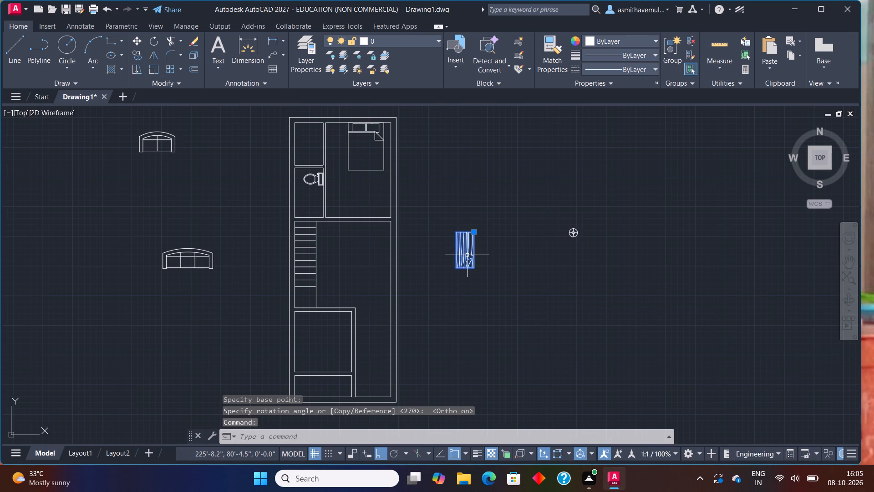
{"action": "key", "text": "m"}
{"action": "key", "text": "Return"}
{"action": "left_click", "coordinate": [471, 255]}
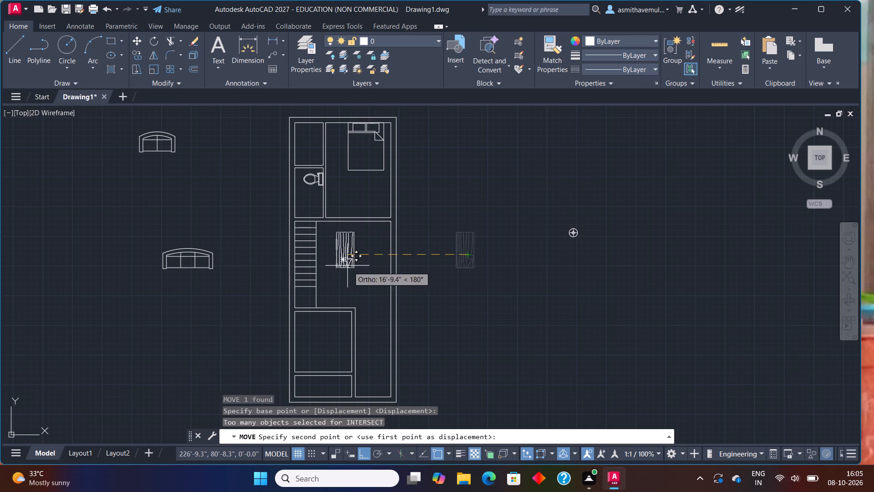
{"action": "key", "text": "F8"}
{"action": "scroll", "coordinate": [351, 271], "scroll_direction": "up", "scroll_amount": 2}
{"action": "left_click", "coordinate": [374, 266]}
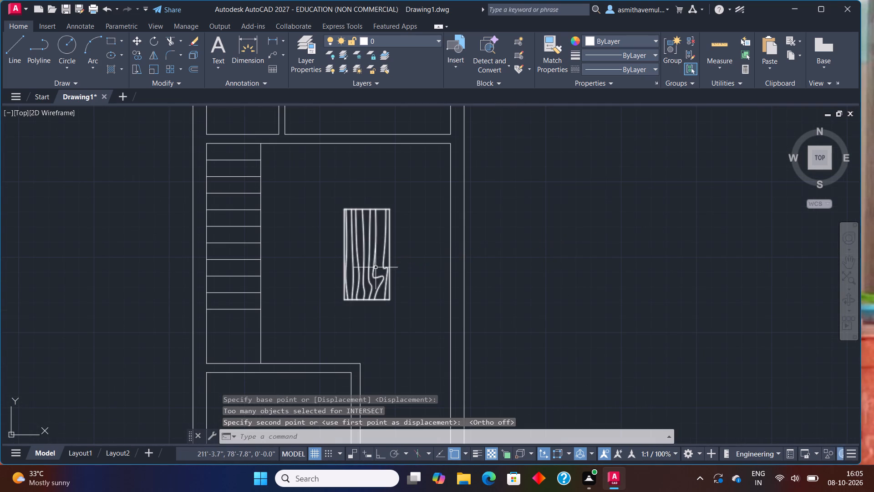
Rotate the three-seat sofa outside the plan 270° about its lower-right corner so its back faces right.
{"action": "scroll", "coordinate": [433, 282], "scroll_direction": "down", "scroll_amount": 1}
{"action": "left_click_drag", "start_coordinate": [165, 261], "coordinate": [138, 266]}
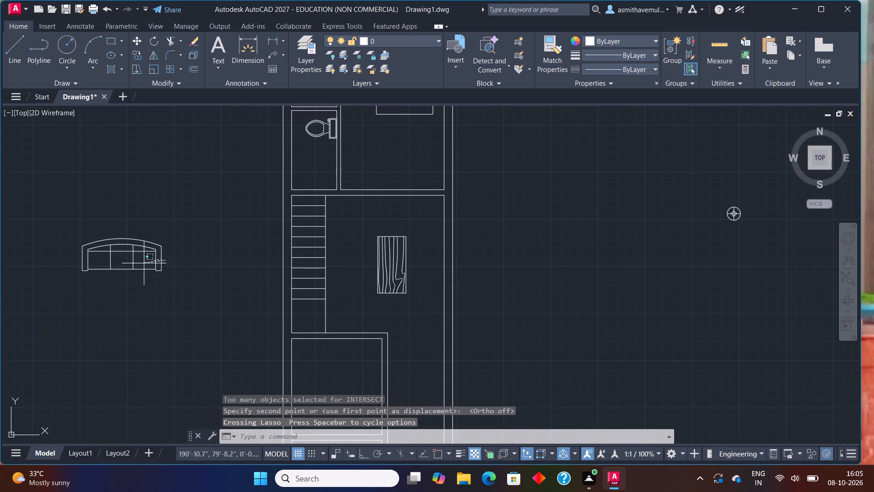
{"action": "left_click_drag", "start_coordinate": [138, 266], "coordinate": [118, 282]}
{"action": "key", "text": "r"}
{"action": "key", "text": "o"}
{"action": "key", "text": "Return"}
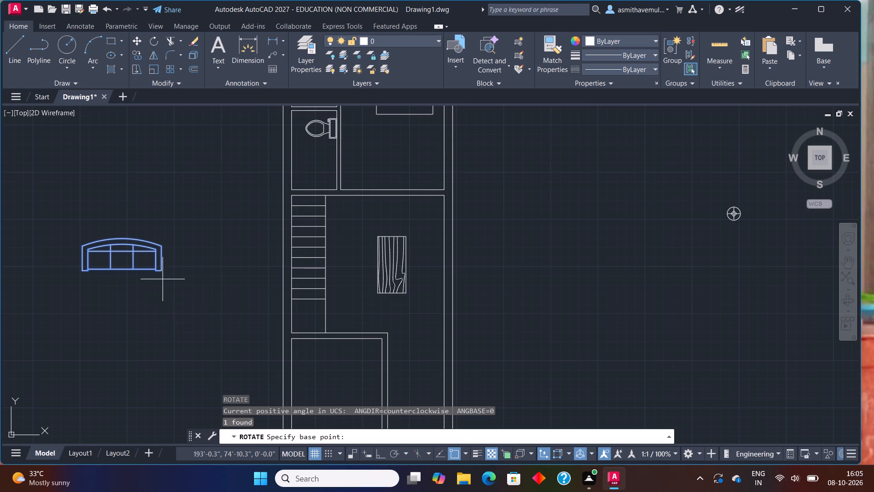
{"action": "left_click", "coordinate": [161, 266]}
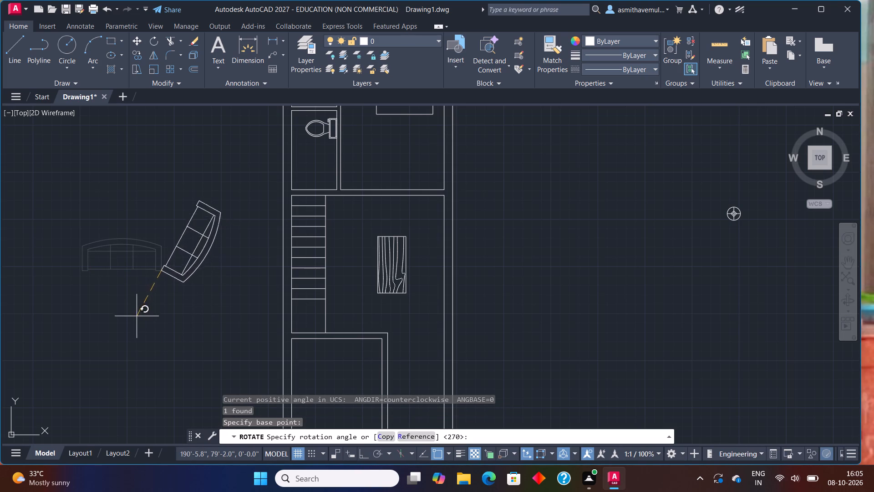
{"action": "key", "text": "F8"}
{"action": "left_click", "coordinate": [152, 312]}
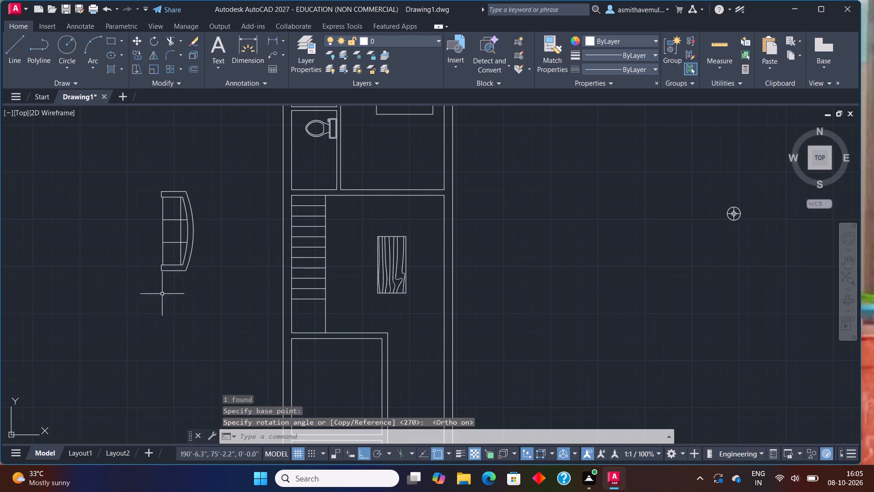
Move the rotated three-seat sofa into the hall, against the right wall beside the wood-grain table.
{"action": "left_click_drag", "start_coordinate": [195, 244], "coordinate": [126, 264]}
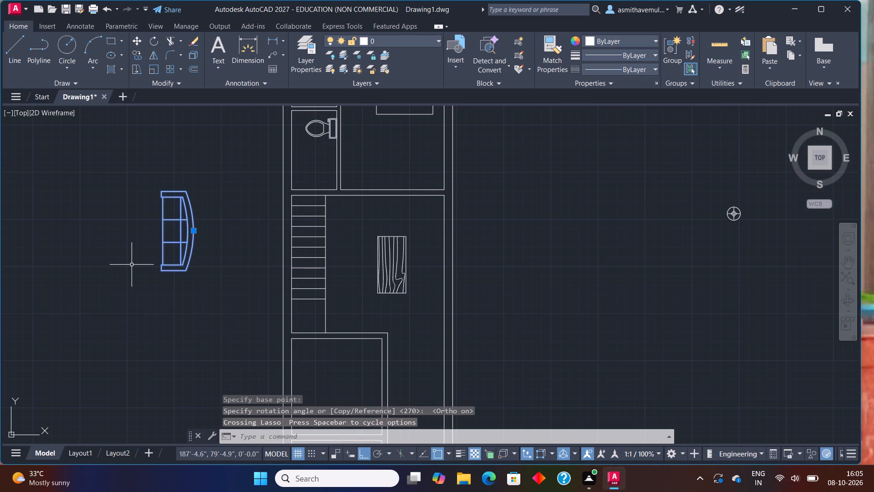
{"action": "key", "text": "m"}
{"action": "key", "text": "Return"}
{"action": "key", "text": "F8"}
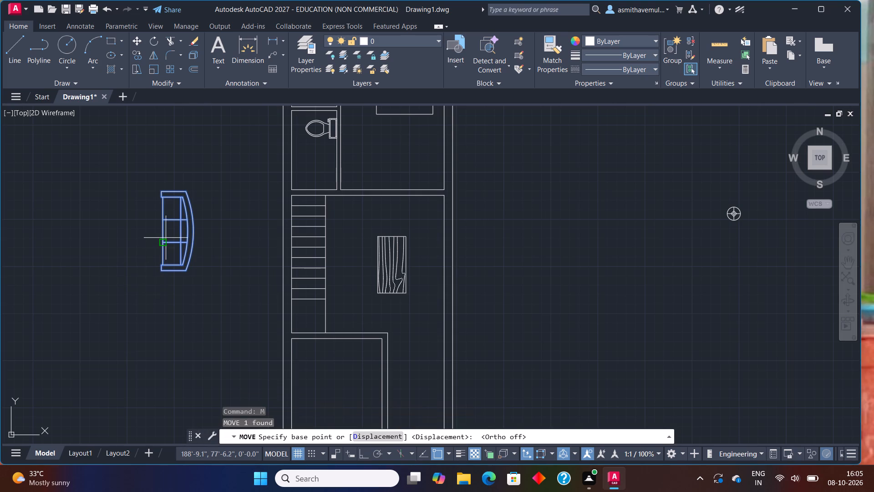
{"action": "left_click", "coordinate": [166, 238]}
{"action": "scroll", "coordinate": [435, 267], "scroll_direction": "up", "scroll_amount": 2}
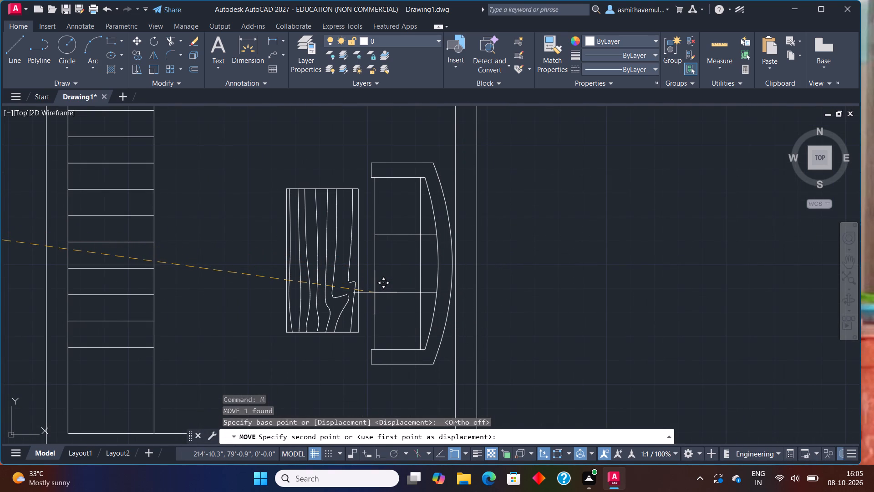
{"action": "left_click", "coordinate": [376, 292]}
Move the two-seat sofa from outside the plan into the hall, with its back against the top wall above the table.
{"action": "scroll", "coordinate": [369, 300], "scroll_direction": "down", "scroll_amount": 2}
{"action": "scroll", "coordinate": [276, 384], "scroll_direction": "down", "scroll_amount": 1}
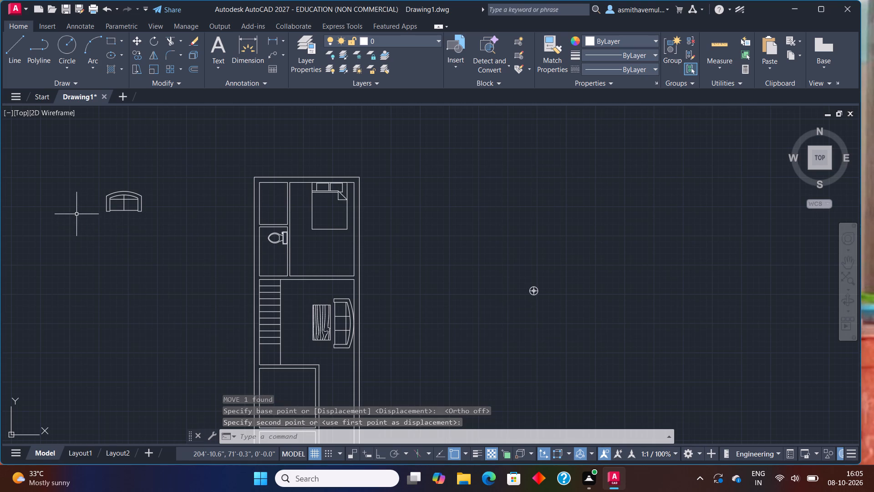
{"action": "left_click", "coordinate": [133, 204]}
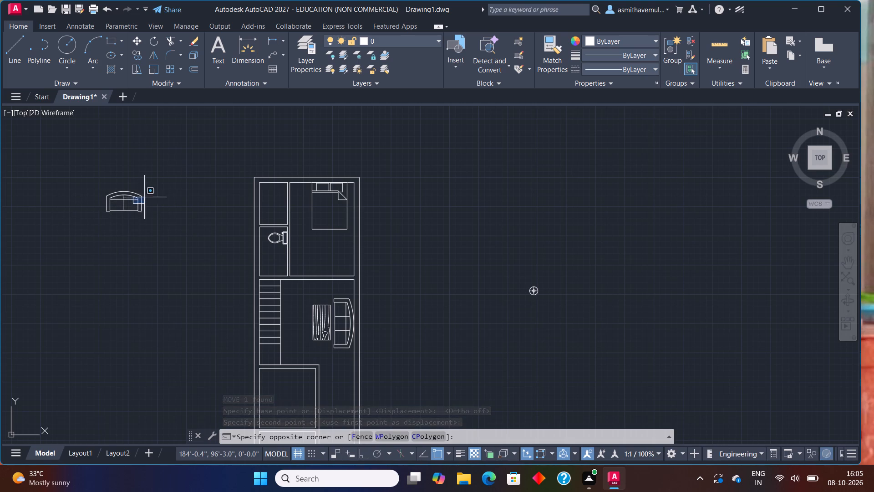
{"action": "left_click", "coordinate": [181, 174]}
{"action": "left_click_drag", "start_coordinate": [181, 173], "coordinate": [97, 230]}
{"action": "left_click_drag", "start_coordinate": [143, 180], "coordinate": [140, 179]}
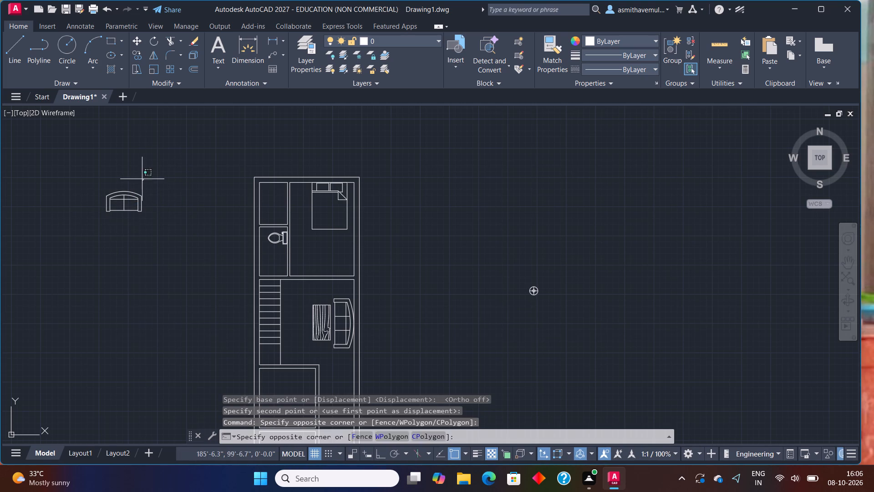
{"action": "left_click_drag", "start_coordinate": [140, 179], "coordinate": [102, 222]}
{"action": "key", "text": "m"}
{"action": "key", "text": "Return"}
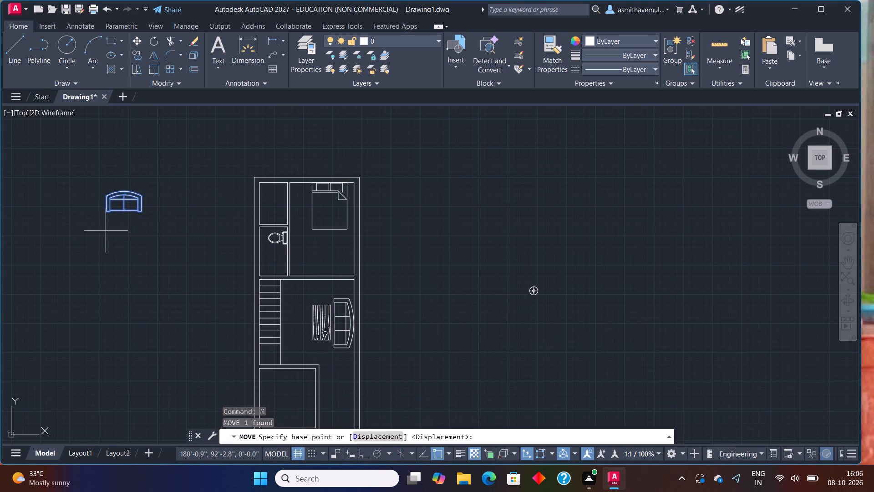
{"action": "left_click", "coordinate": [129, 199]}
{"action": "scroll", "coordinate": [313, 289], "scroll_direction": "up", "scroll_amount": 2}
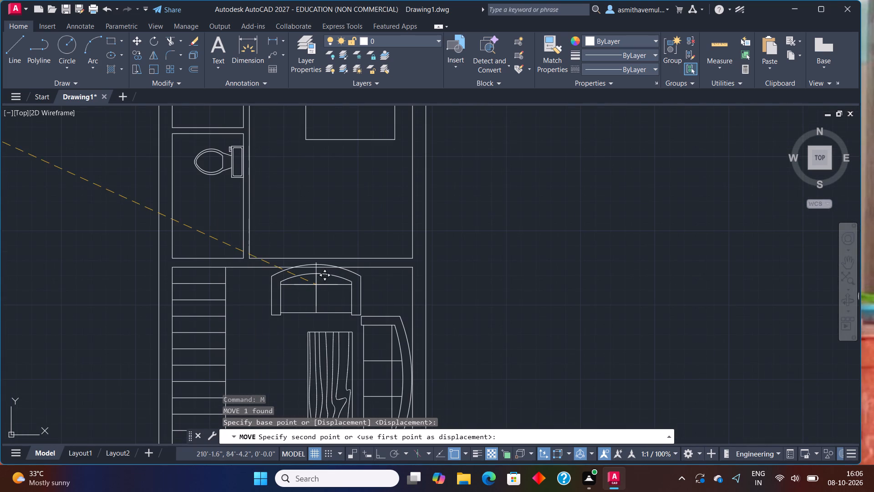
{"action": "left_click", "coordinate": [315, 287]}
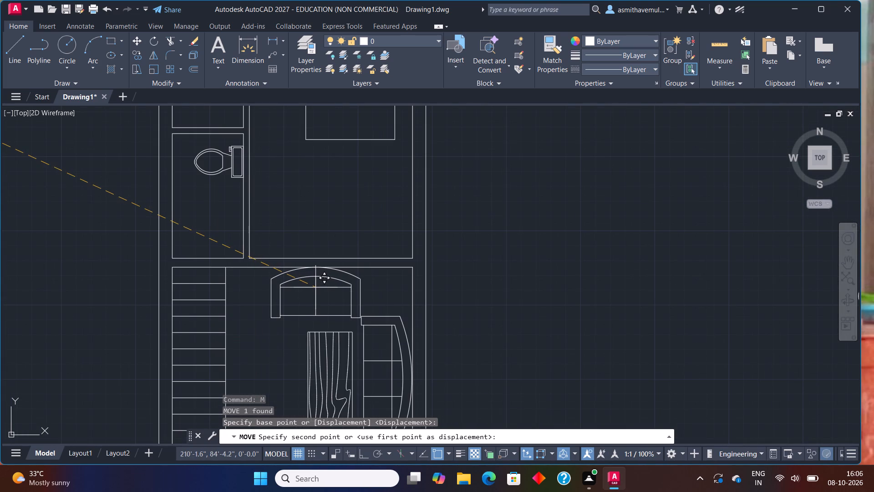
Scale the three-seat sofa down to a little under half its size about its lower-left corner.
{"action": "scroll", "coordinate": [394, 316], "scroll_direction": "down", "scroll_amount": 3}
{"action": "middle_click_drag", "start_coordinate": [423, 322], "coordinate": [424, 239]}
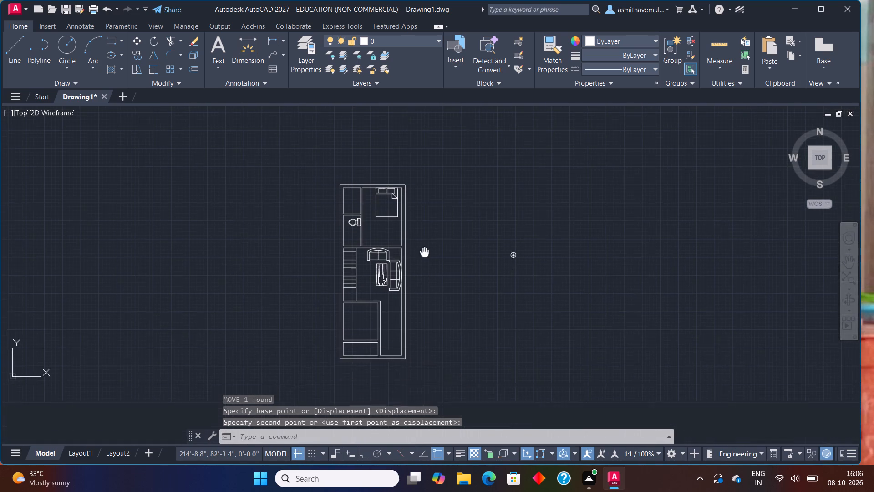
{"action": "middle_click_drag", "start_coordinate": [424, 239], "coordinate": [419, 238]}
{"action": "scroll", "coordinate": [359, 265], "scroll_direction": "up", "scroll_amount": 1}
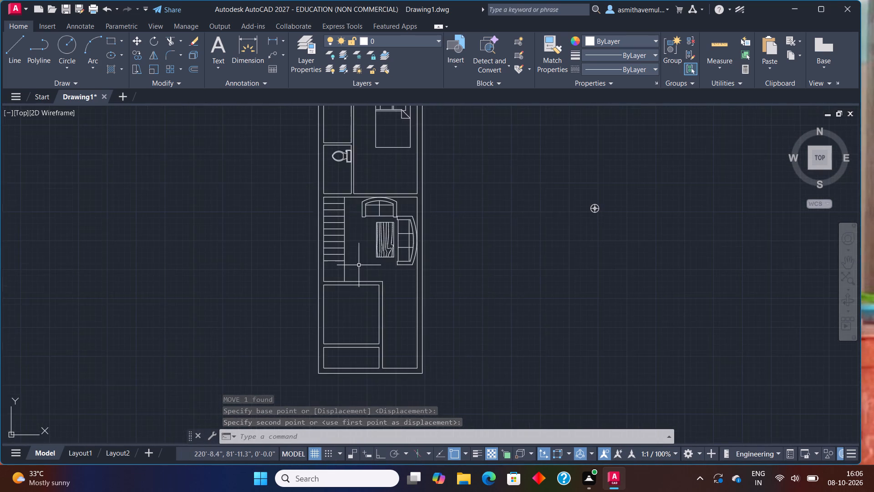
{"action": "scroll", "coordinate": [362, 264], "scroll_direction": "up", "scroll_amount": 1}
{"action": "left_click", "coordinate": [426, 264]}
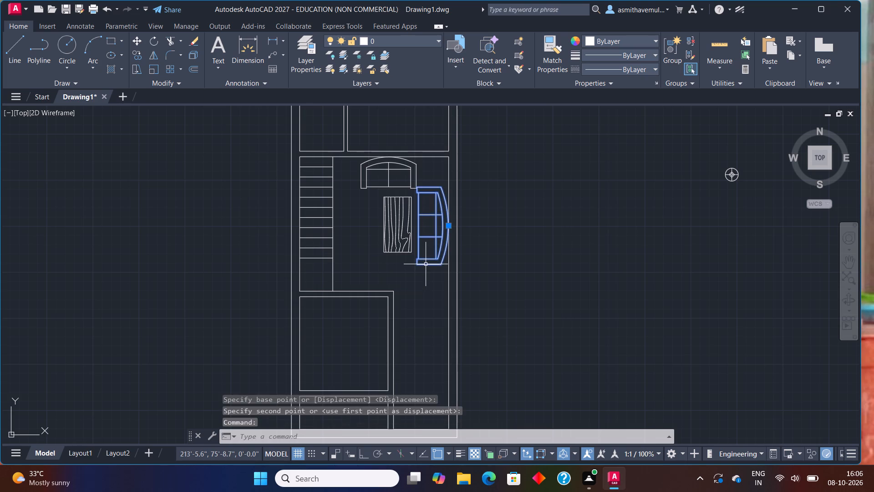
{"action": "type", "text": "SCA"}
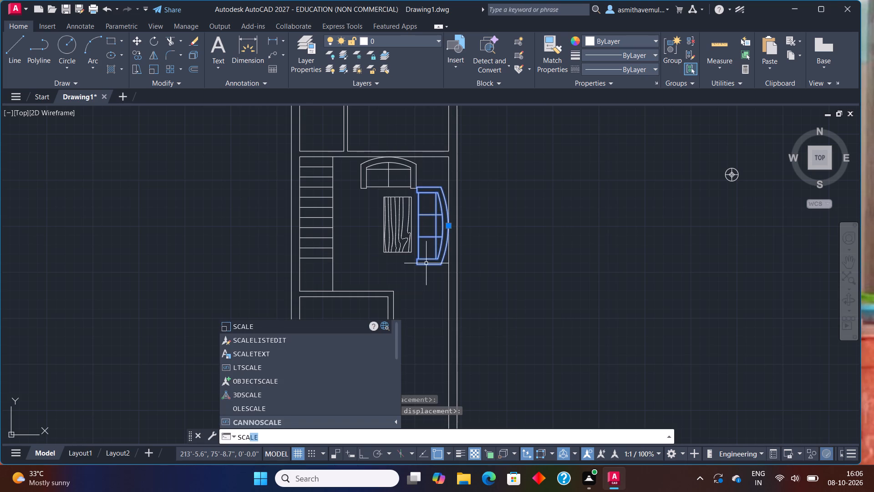
{"action": "key", "text": "Return"}
{"action": "scroll", "coordinate": [463, 281], "scroll_direction": "up", "scroll_amount": 1}
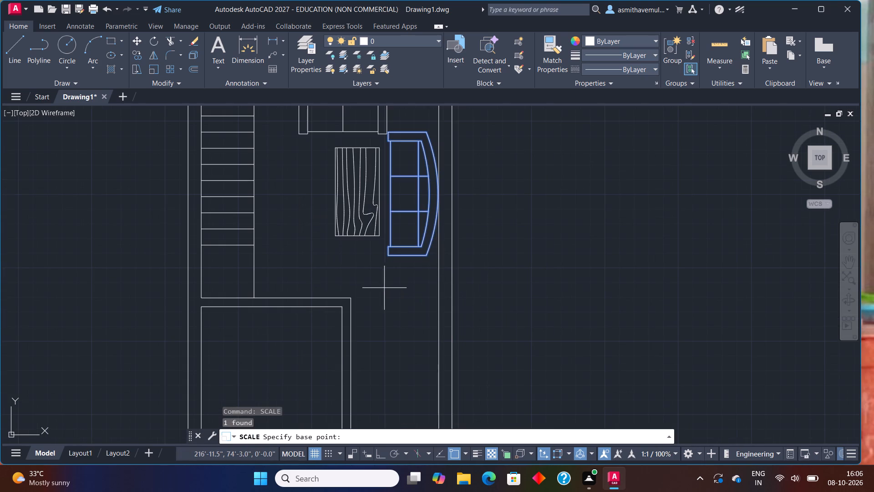
{"action": "left_click", "coordinate": [390, 256]}
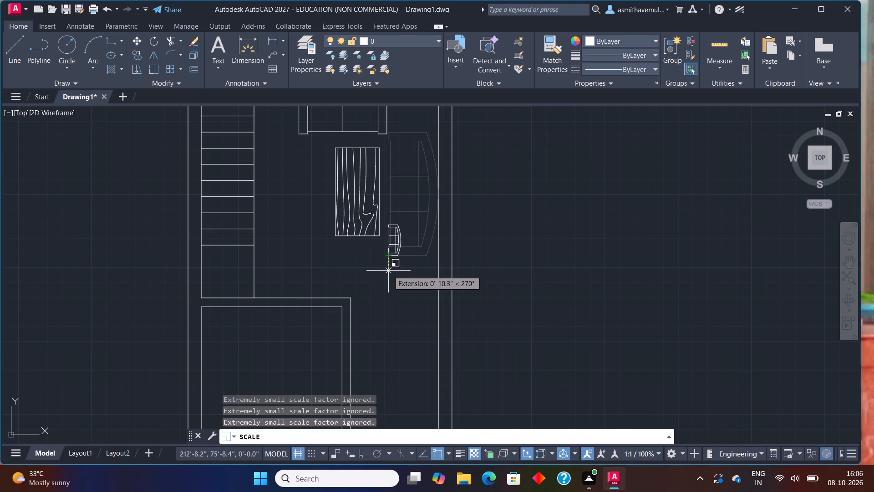
{"action": "left_click", "coordinate": [385, 283]}
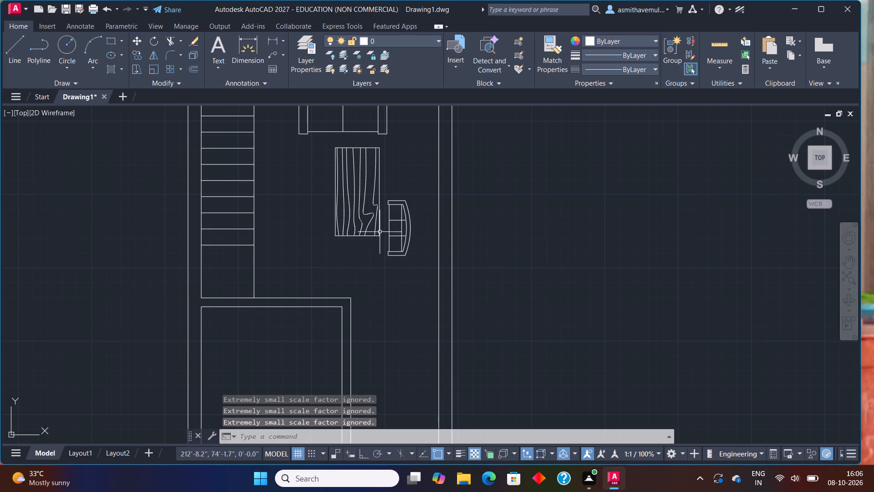
Scale the wood-grain table down to roughly 60% of its size about its lower-left corner.
{"action": "left_click", "coordinate": [380, 223]}
{"action": "type", "text": "SCALE"}
{"action": "key", "text": "Return"}
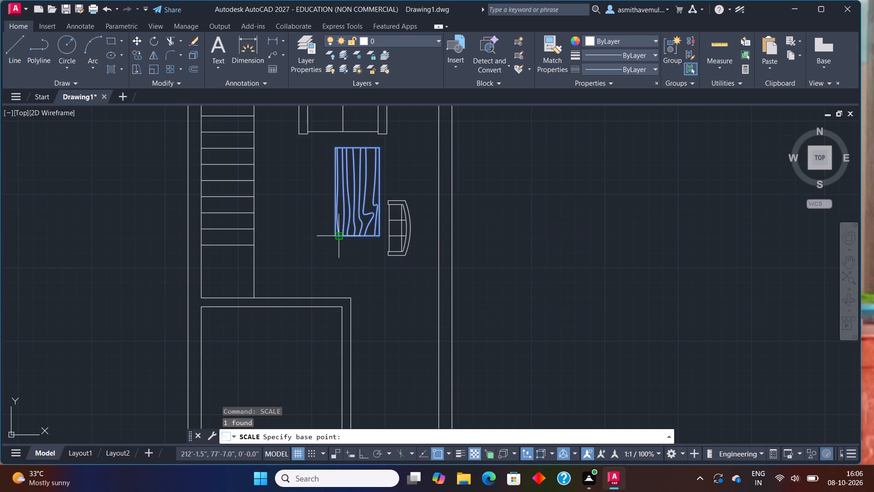
{"action": "left_click", "coordinate": [335, 233]}
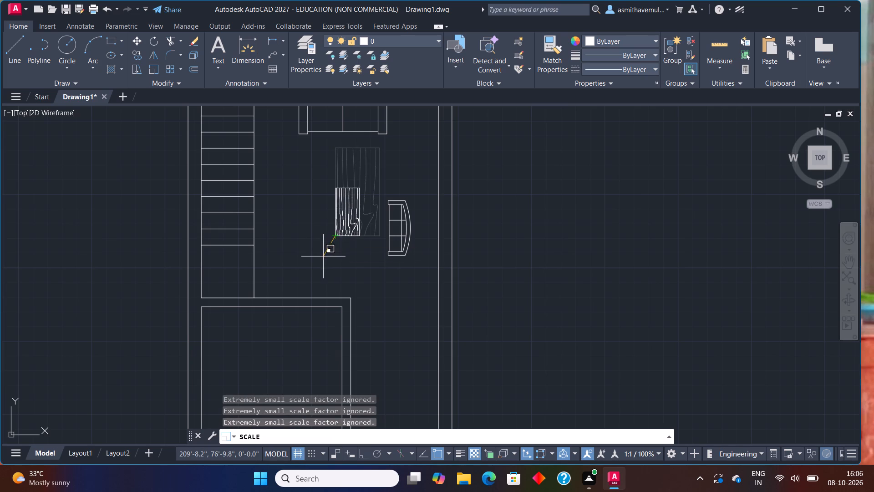
{"action": "left_click", "coordinate": [322, 260]}
Scale the two-seat sofa near the hall's top wall down to about two-thirds of its size about its lower-left corner.
{"action": "middle_click_drag", "start_coordinate": [341, 171], "coordinate": [345, 259]}
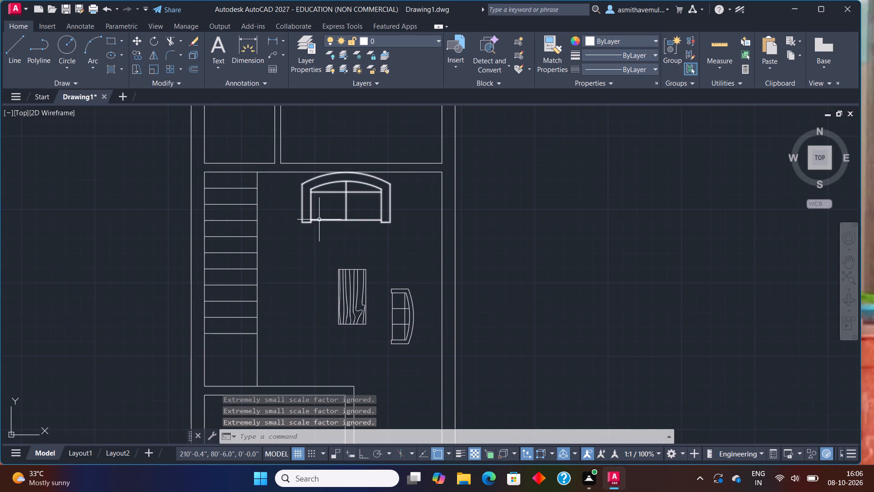
{"action": "left_click", "coordinate": [319, 220]}
{"action": "type", "text": "SCA"}
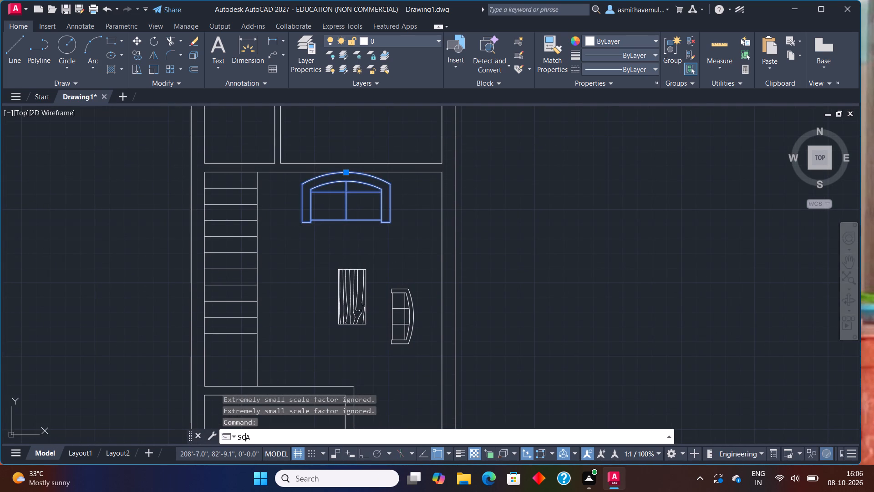
{"action": "type", "text": "LE"}
{"action": "key", "text": "Return"}
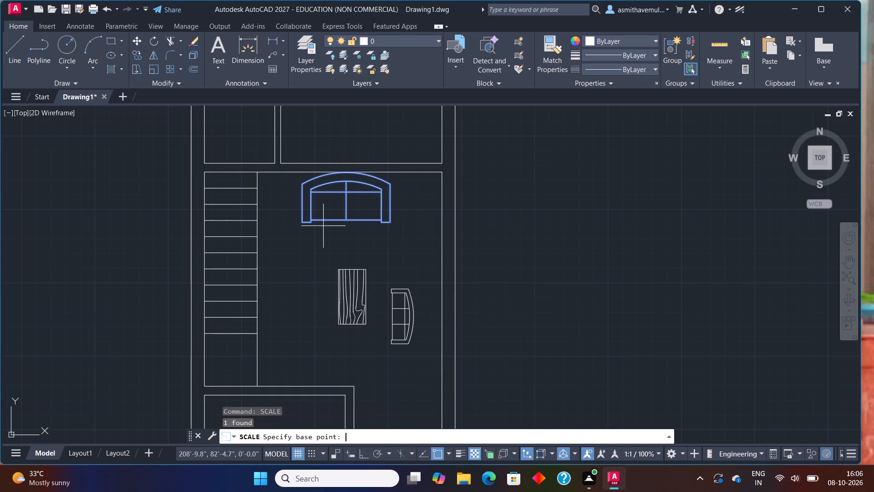
{"action": "left_click", "coordinate": [303, 224]}
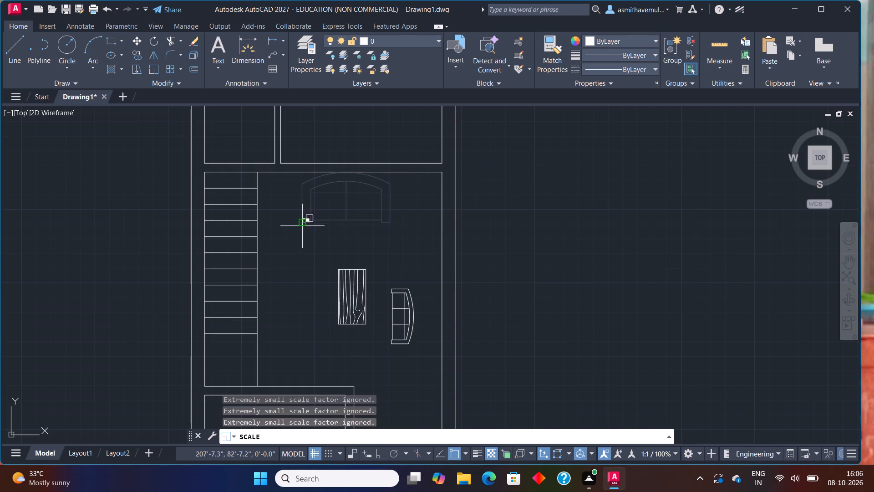
{"action": "left_click", "coordinate": [292, 250]}
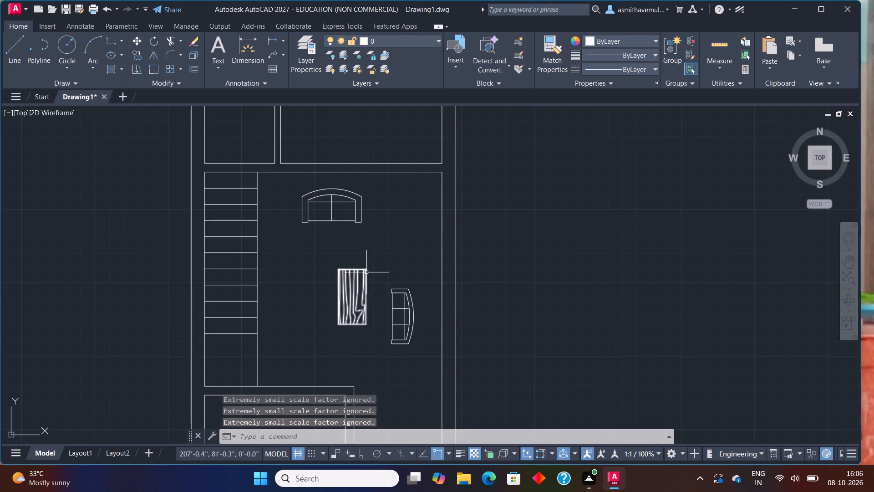
Scale the three-seat sofa up by roughly 10% about its lower-left corner.
{"action": "left_click", "coordinate": [393, 289]}
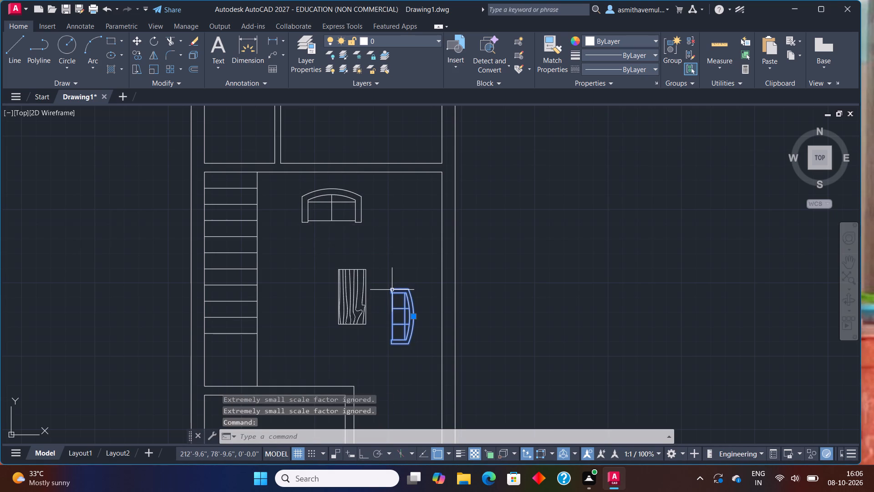
{"action": "type", "text": "SCALE"}
{"action": "key", "text": "Return"}
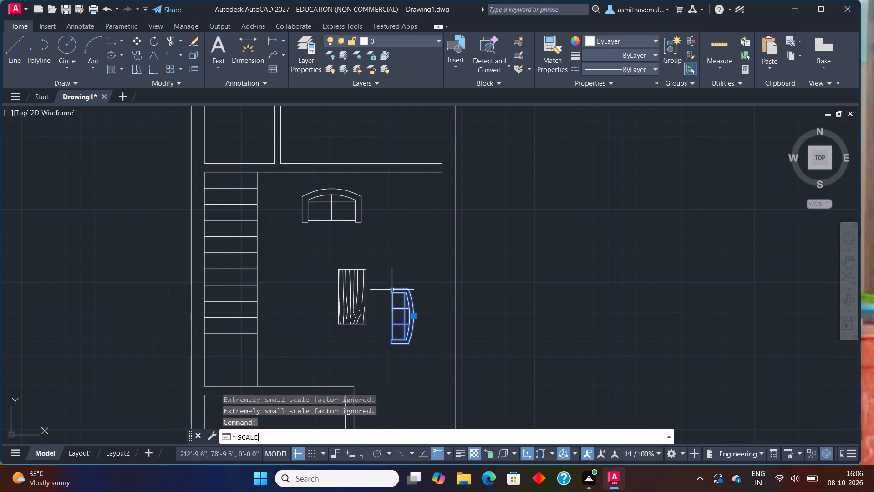
{"action": "scroll", "coordinate": [388, 347], "scroll_direction": "up", "scroll_amount": 1}
{"action": "left_click", "coordinate": [393, 341]}
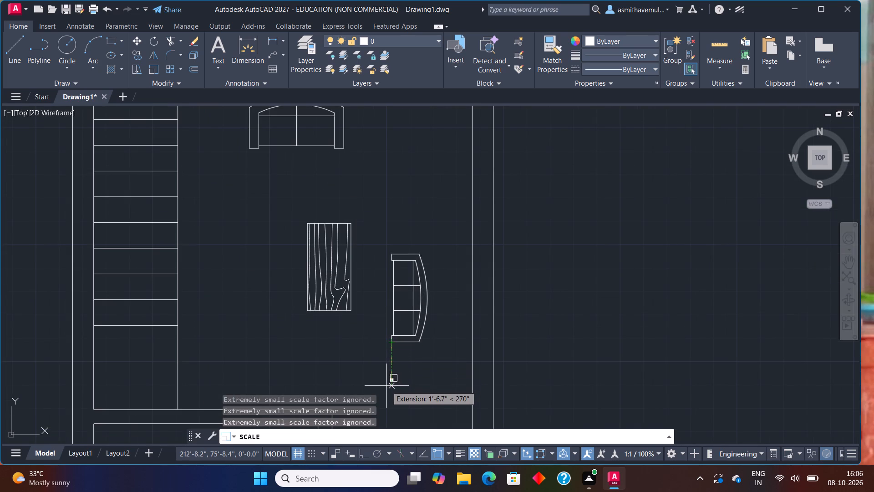
{"action": "left_click", "coordinate": [386, 391]}
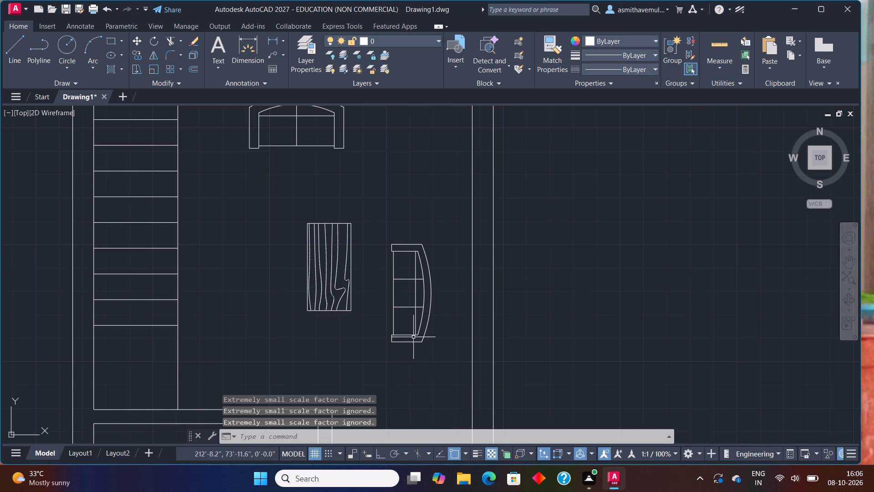
Move the three-seat sofa so the midpoint of its curved back touches the hall's right wall.
{"action": "left_click", "coordinate": [413, 342]}
{"action": "key", "text": "m"}
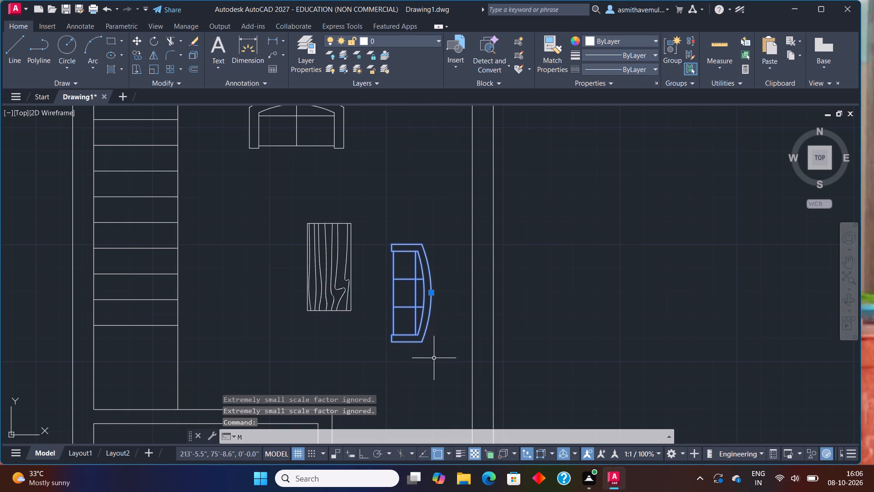
{"action": "key", "text": "Return"}
{"action": "left_click", "coordinate": [431, 295]}
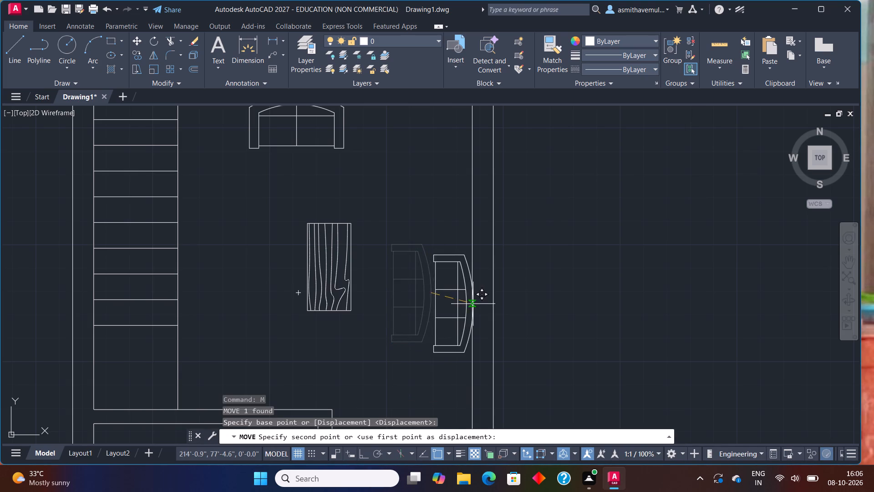
{"action": "scroll", "coordinate": [474, 304], "scroll_direction": "up", "scroll_amount": 2}
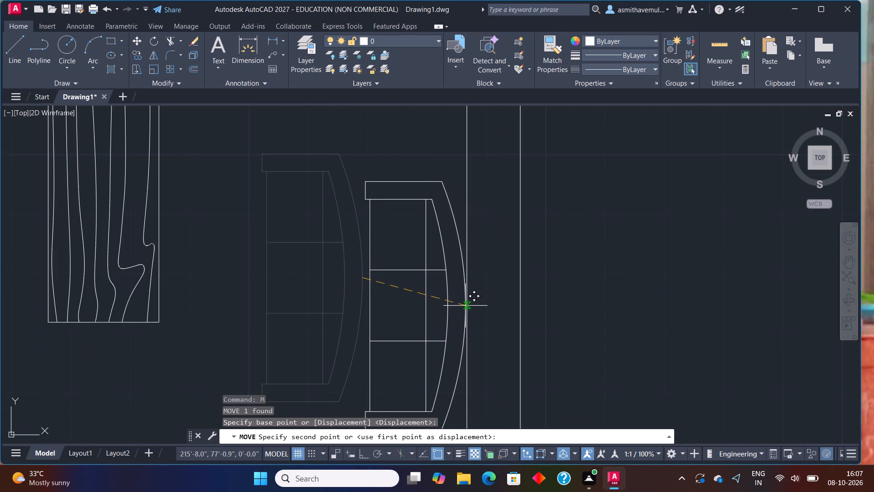
{"action": "left_click", "coordinate": [466, 306]}
Move the wood-grain table down and right so it stands just in front of the three-seat sofa.
{"action": "scroll", "coordinate": [350, 313], "scroll_direction": "down", "scroll_amount": 1}
{"action": "middle_click_drag", "start_coordinate": [326, 298], "coordinate": [332, 287]}
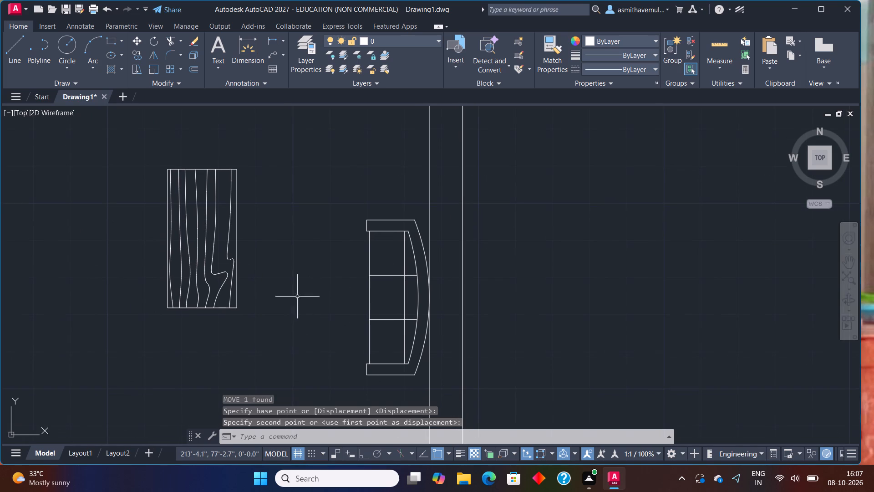
{"action": "left_click", "coordinate": [217, 294]}
{"action": "key", "text": "m"}
{"action": "key", "text": "Return"}
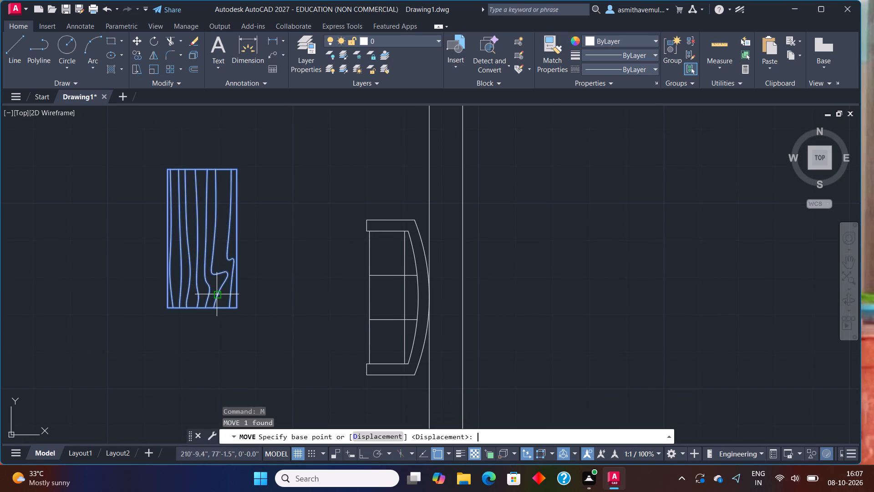
{"action": "left_click", "coordinate": [191, 253]}
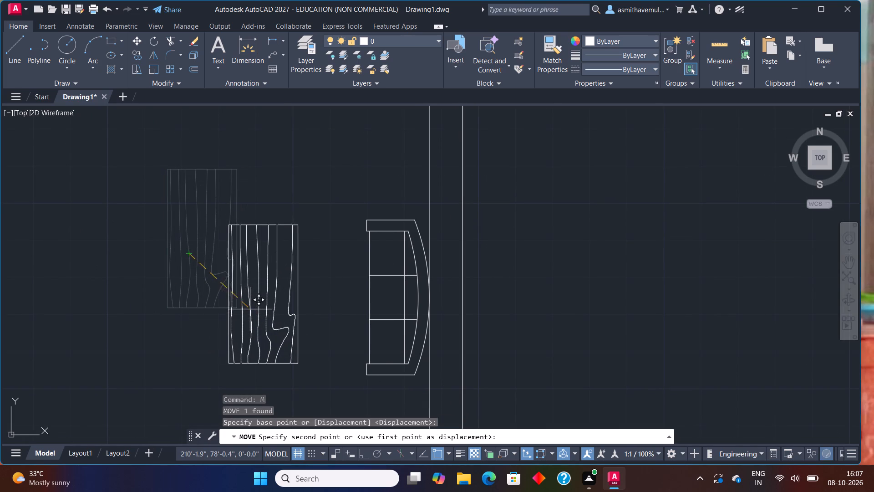
{"action": "left_click", "coordinate": [273, 313]}
Move the two-seat sofa down so it sits directly above the wood-grain table, facing it.
{"action": "scroll", "coordinate": [268, 246], "scroll_direction": "down", "scroll_amount": 1}
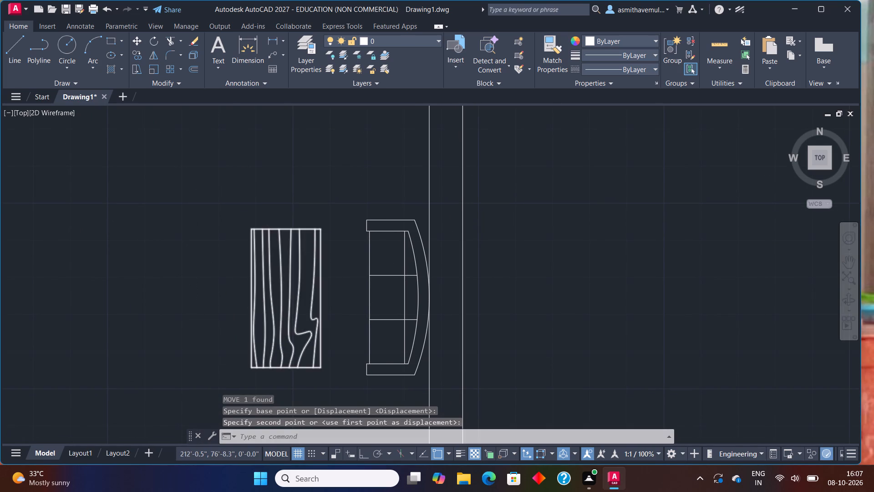
{"action": "middle_click_drag", "start_coordinate": [268, 246], "coordinate": [371, 327]}
{"action": "left_click", "coordinate": [316, 170]}
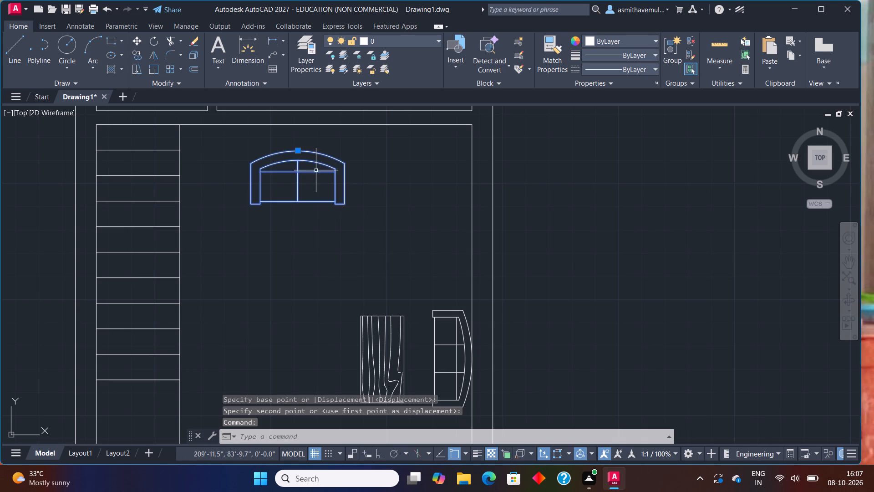
{"action": "key", "text": "m"}
{"action": "key", "text": "Return"}
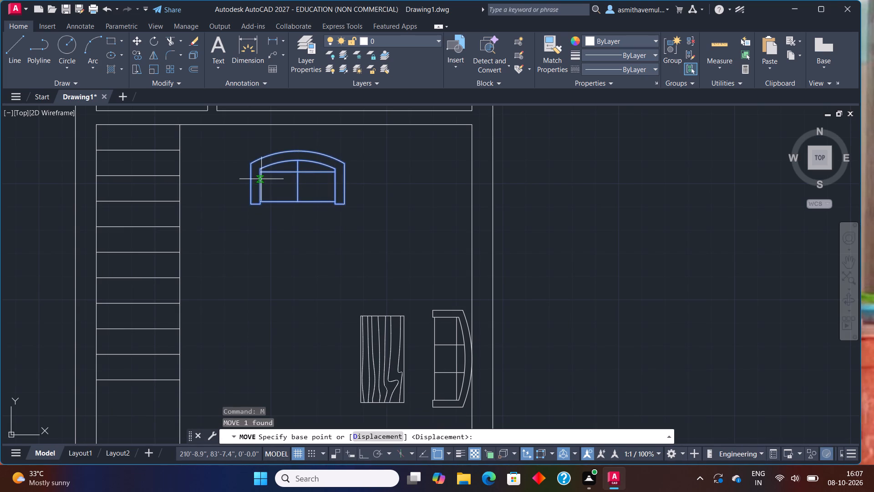
{"action": "left_click", "coordinate": [290, 175]}
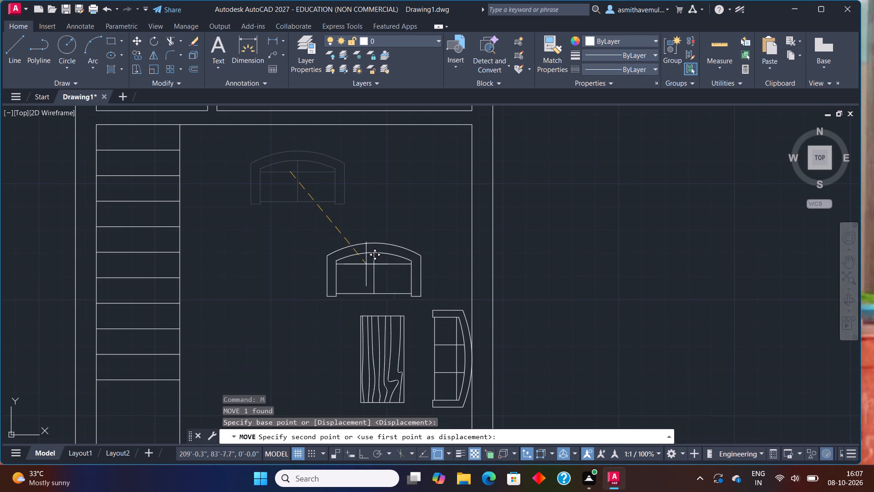
{"action": "left_click", "coordinate": [377, 276]}
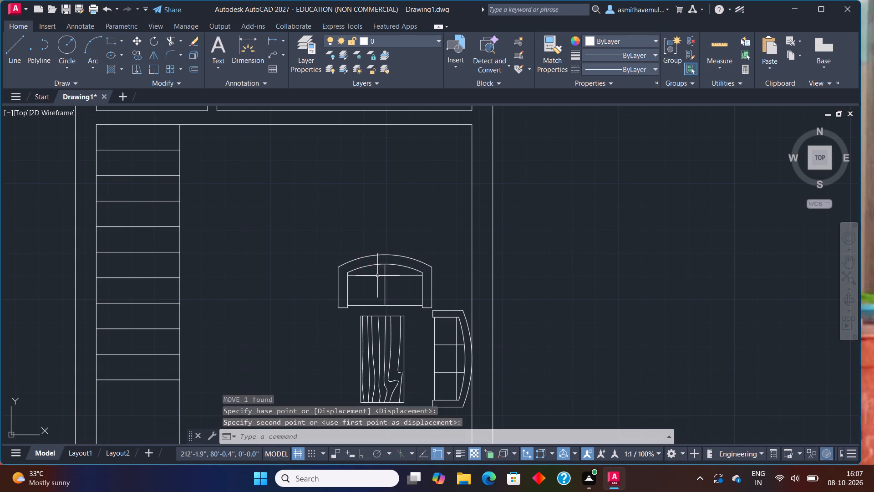
Open the blocks of Kitchens.dwg from the en-us DesignCenter sample folder in DesignCenter.
{"action": "scroll", "coordinate": [437, 322], "scroll_direction": "down", "scroll_amount": 3}
{"action": "middle_click_drag", "start_coordinate": [432, 323], "coordinate": [424, 301]}
{"action": "scroll", "coordinate": [369, 262], "scroll_direction": "up", "scroll_amount": 1}
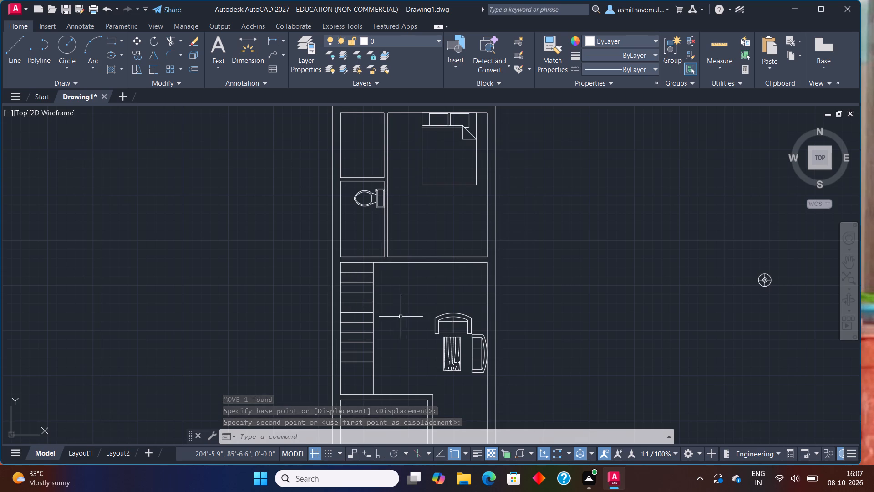
{"action": "scroll", "coordinate": [398, 311], "scroll_direction": "up", "scroll_amount": 1}
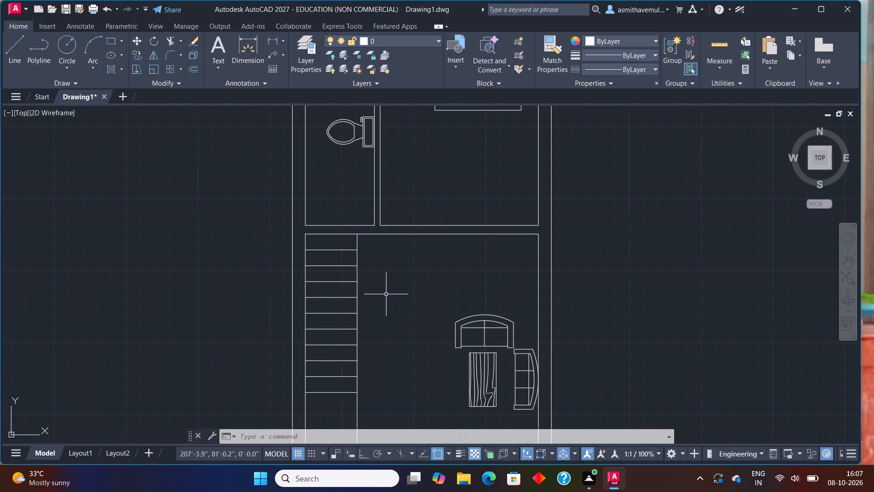
{"action": "scroll", "coordinate": [615, 217], "scroll_direction": "down", "scroll_amount": 2}
{"action": "middle_click_drag", "start_coordinate": [525, 325], "coordinate": [422, 256]}
{"action": "scroll", "coordinate": [411, 246], "scroll_direction": "up", "scroll_amount": 1}
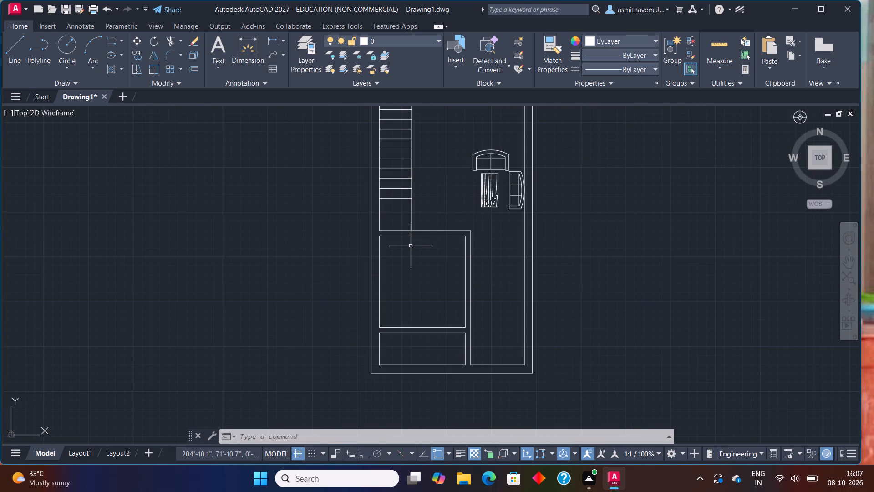
{"action": "key", "text": "ctrl+2"}
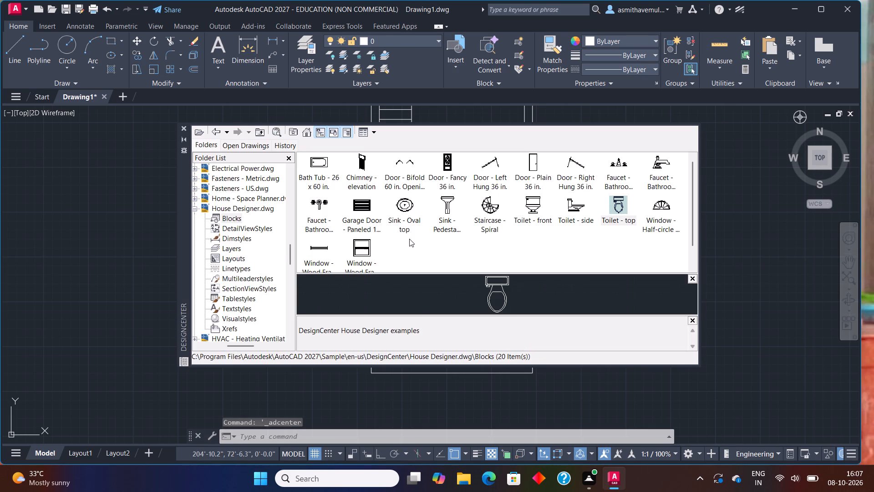
{"action": "double_click", "coordinate": [309, 136]}
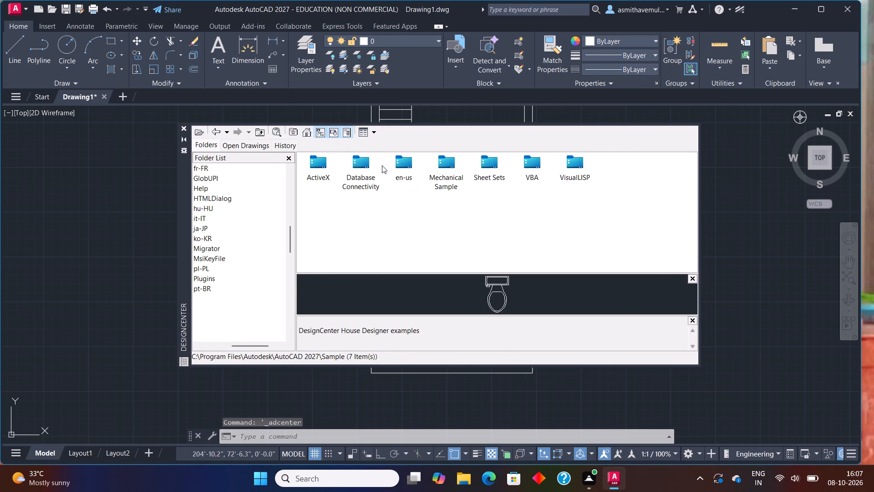
{"action": "double_click", "coordinate": [405, 162]}
{"action": "left_click", "coordinate": [408, 161]}
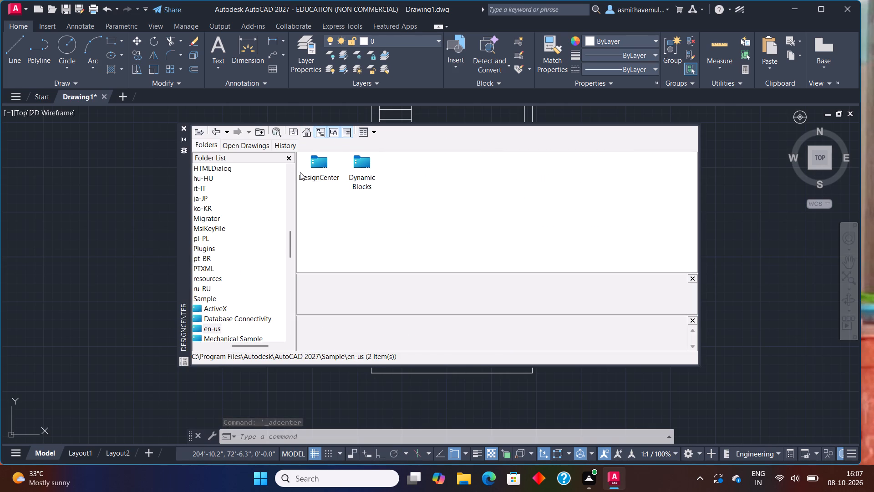
{"action": "double_click", "coordinate": [300, 172]}
{"action": "double_click", "coordinate": [312, 167]}
{"action": "double_click", "coordinate": [317, 163]}
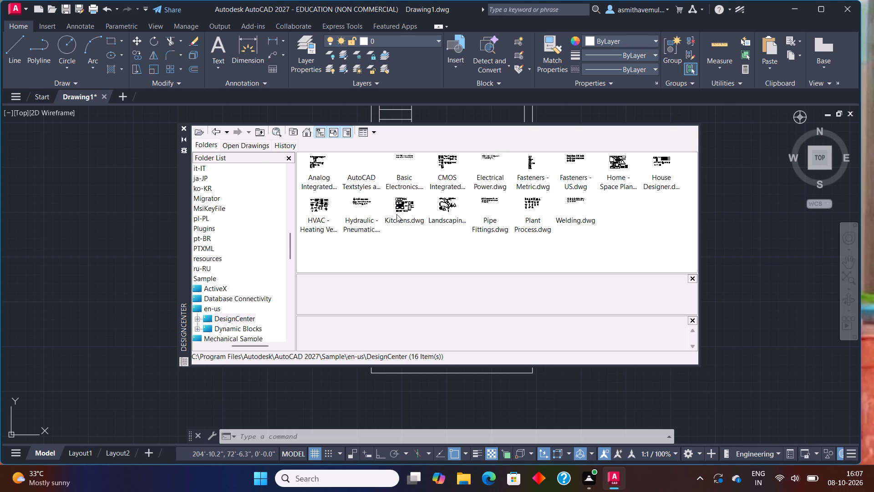
{"action": "double_click", "coordinate": [396, 214]}
{"action": "left_click", "coordinate": [400, 214]}
{"action": "triple_click", "coordinate": [316, 176]}
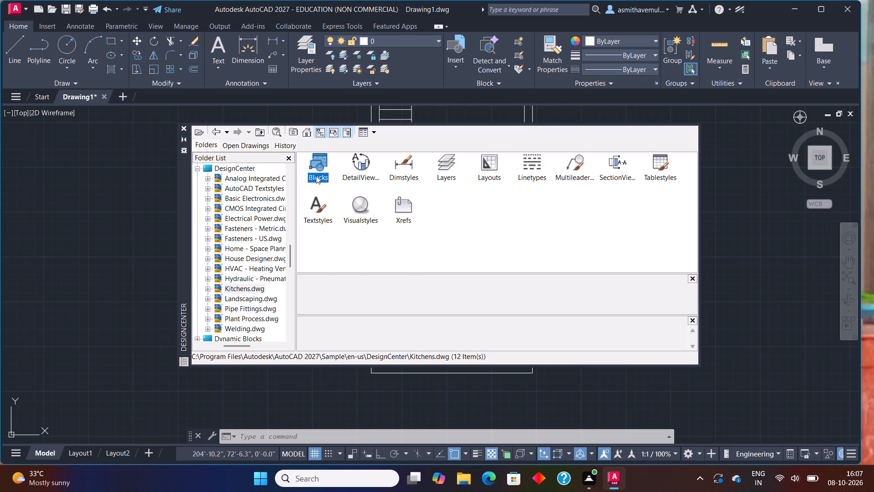
Insert the Kitchen Layout - 7 x 8 ft block in the empty space left of the plan and close DesignCenter.
{"action": "left_click_drag", "start_coordinate": [654, 168], "coordinate": [650, 176]}
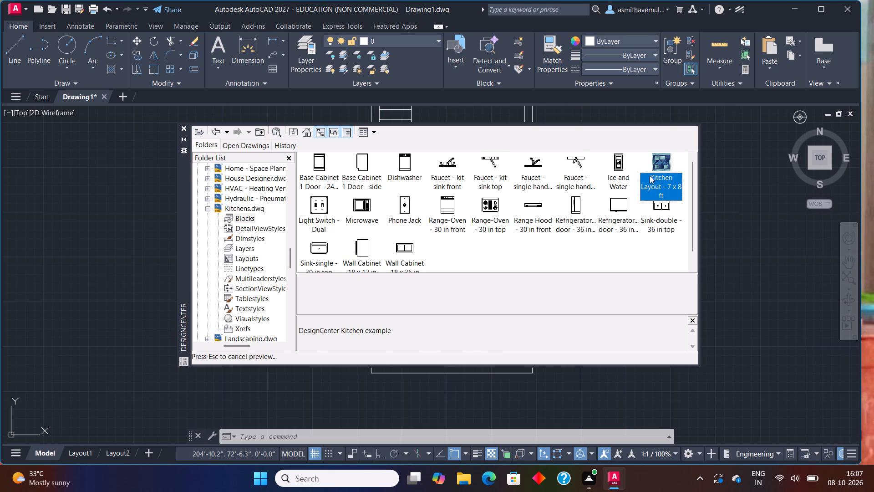
{"action": "left_click_drag", "start_coordinate": [650, 176], "coordinate": [49, 257]}
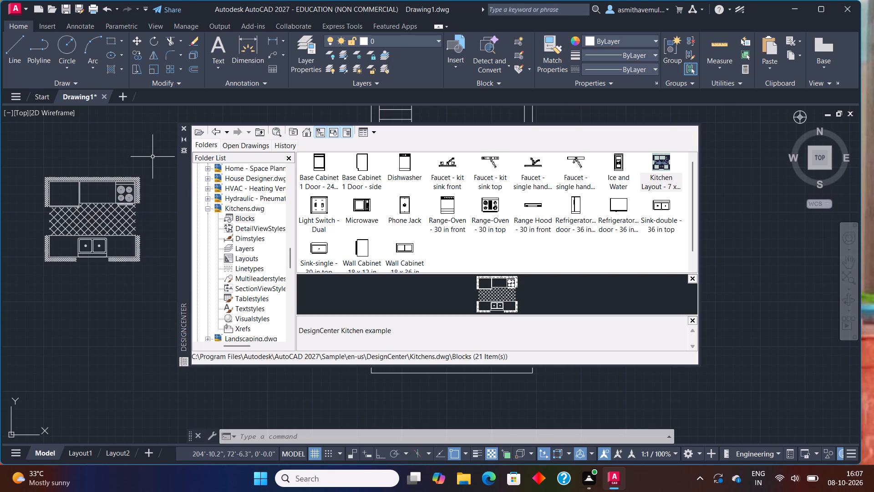
{"action": "left_click", "coordinate": [180, 127]}
Rotate the kitchen layout block 90° counterclockwise about its upper-left corner with Ortho on.
{"action": "scroll", "coordinate": [94, 265], "scroll_direction": "down", "scroll_amount": 1}
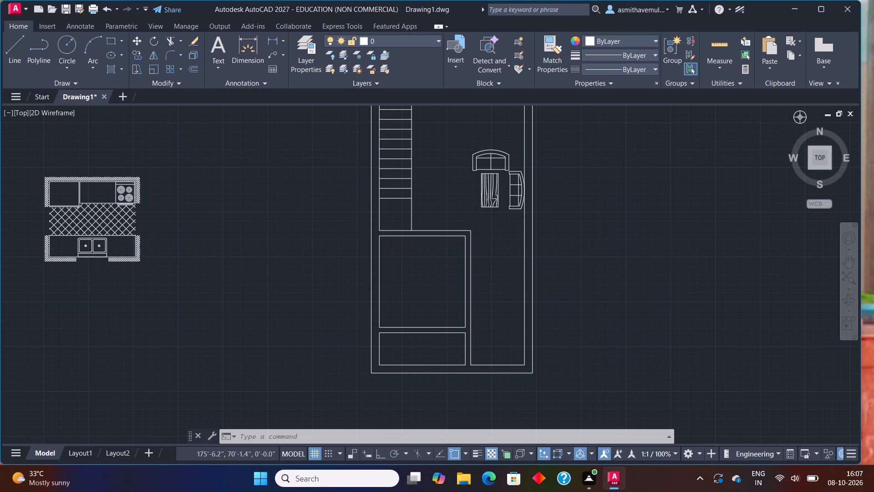
{"action": "middle_click_drag", "start_coordinate": [94, 265], "coordinate": [135, 262]}
{"action": "scroll", "coordinate": [126, 238], "scroll_direction": "up", "scroll_amount": 1}
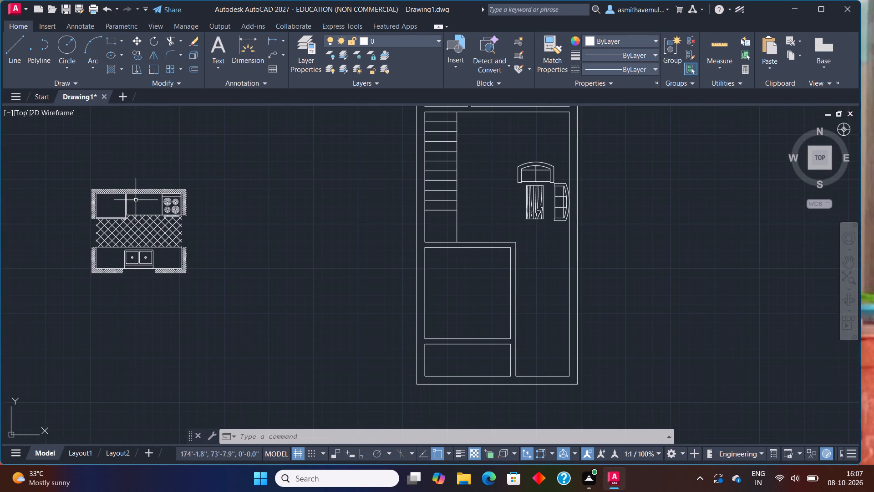
{"action": "left_click_drag", "start_coordinate": [136, 200], "coordinate": [191, 286]}
{"action": "key", "text": "r"}
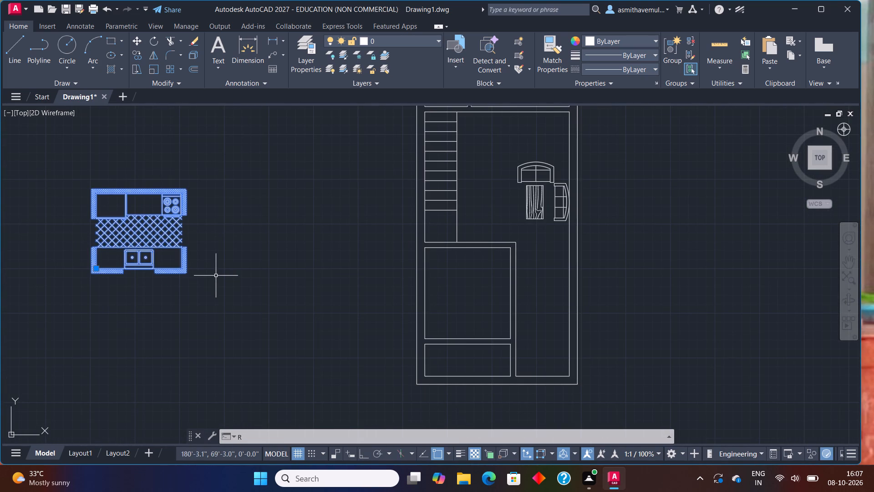
{"action": "key", "text": "o"}
{"action": "key", "text": "Return"}
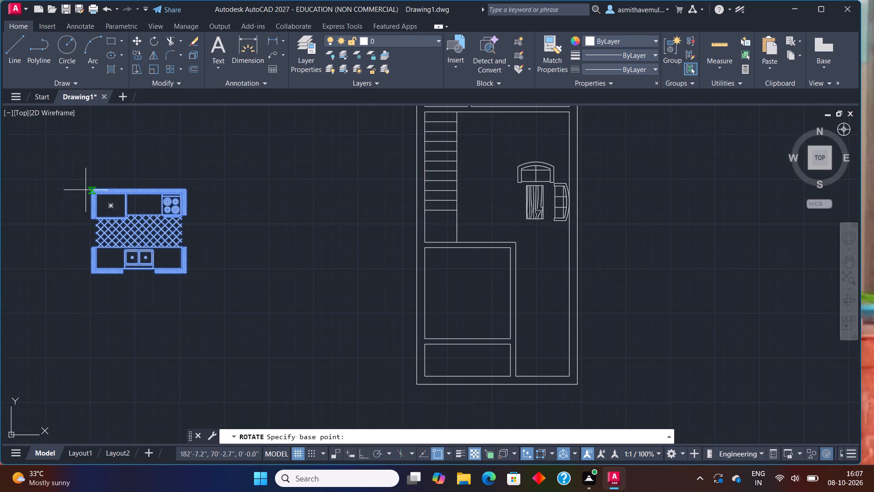
{"action": "left_click", "coordinate": [88, 190]}
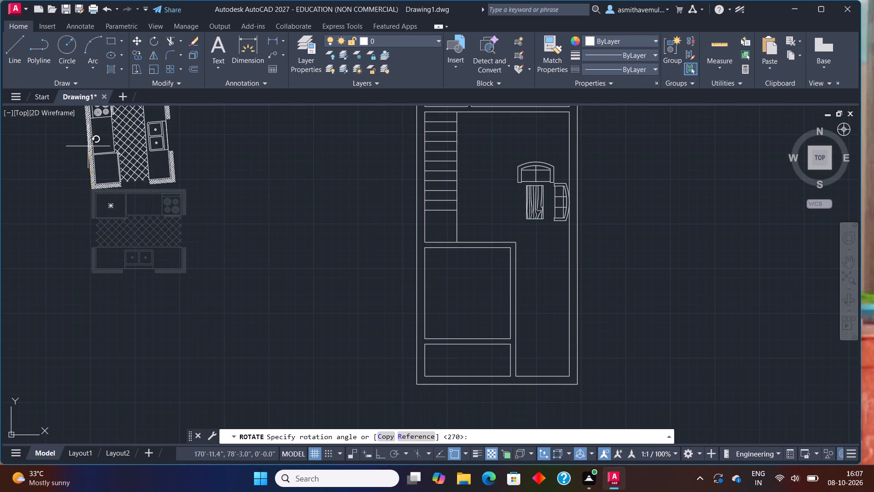
{"action": "key", "text": "F8"}
{"action": "middle_click_drag", "start_coordinate": [116, 148], "coordinate": [146, 222]}
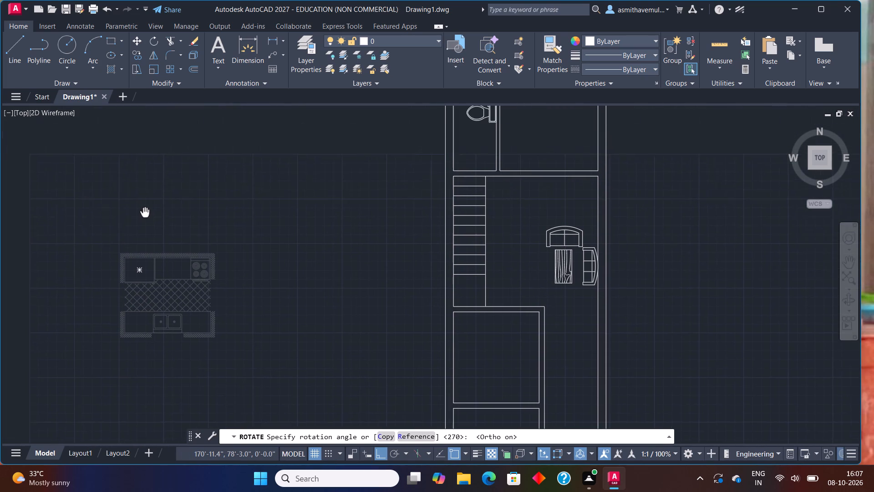
{"action": "middle_click_drag", "start_coordinate": [146, 222], "coordinate": [147, 226]}
{"action": "left_click", "coordinate": [147, 226]}
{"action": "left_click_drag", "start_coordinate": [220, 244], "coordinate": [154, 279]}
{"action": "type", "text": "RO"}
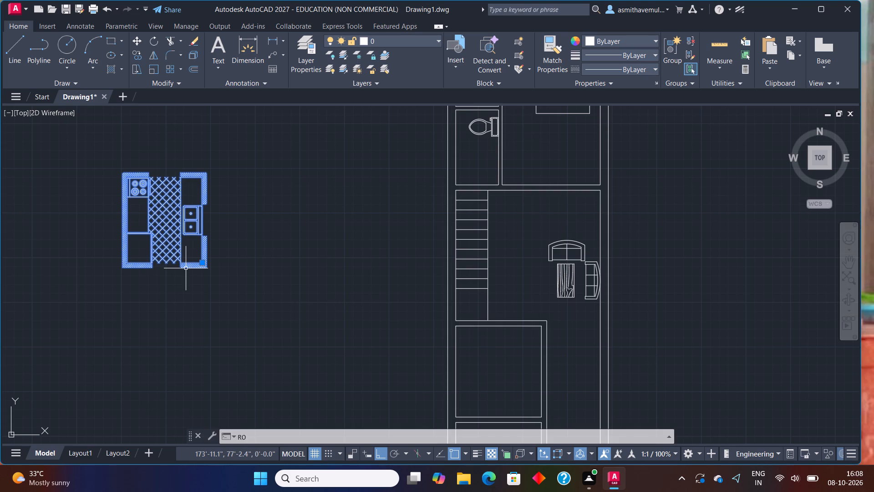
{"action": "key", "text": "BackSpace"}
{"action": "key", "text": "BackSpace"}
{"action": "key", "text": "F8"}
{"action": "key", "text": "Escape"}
Scale the kitchen layout block down slightly about its lower-left corner, sizing it freehand.
{"action": "left_click_drag", "start_coordinate": [258, 232], "coordinate": [178, 261]}
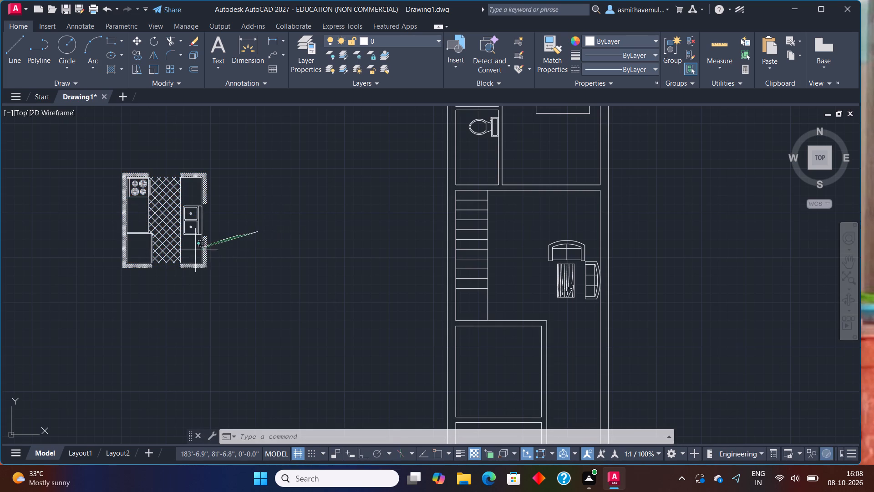
{"action": "left_click_drag", "start_coordinate": [178, 261], "coordinate": [157, 287]}
{"action": "key", "text": "s"}
{"action": "type", "text": "CA"}
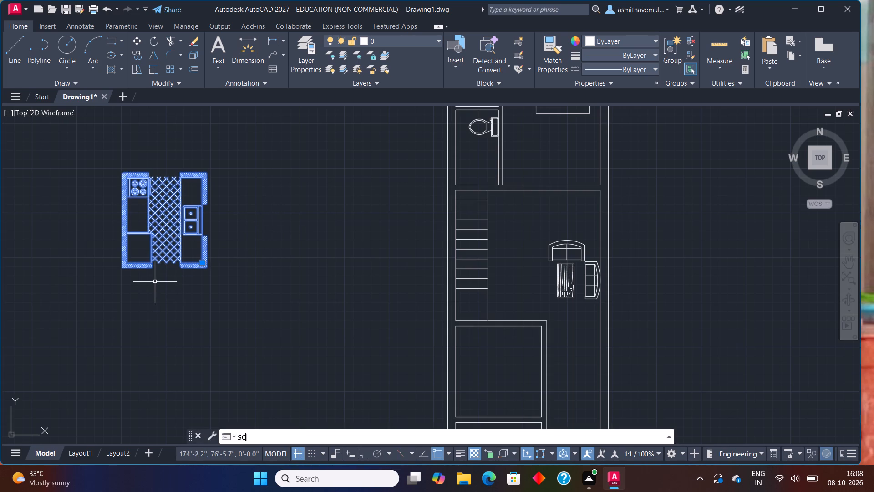
{"action": "key", "text": "l"}
{"action": "key", "text": "e"}
{"action": "key", "text": "Return"}
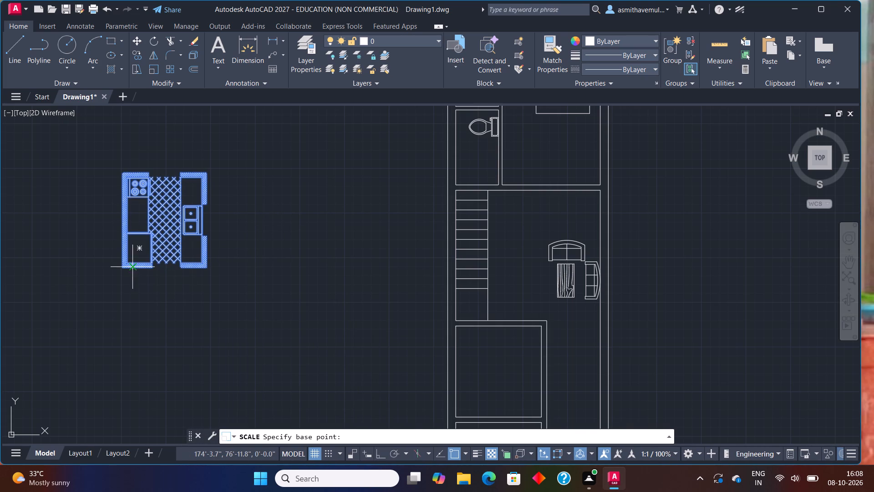
{"action": "left_click", "coordinate": [125, 268]}
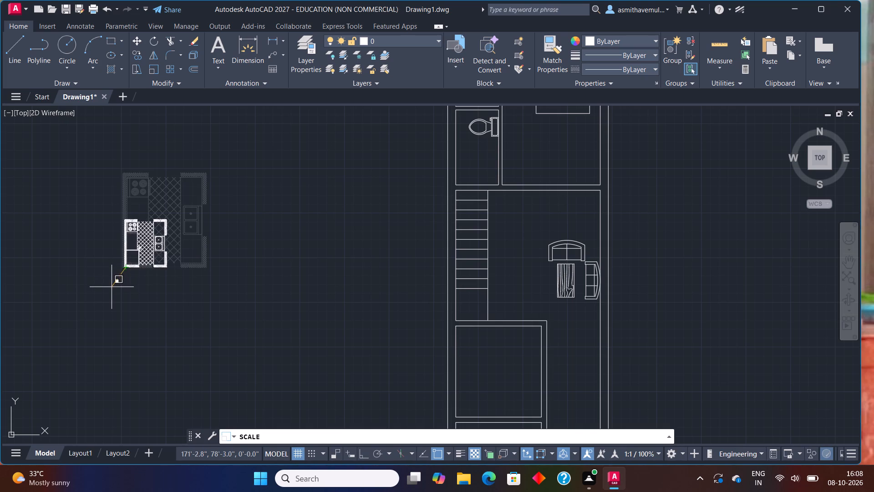
{"action": "left_click", "coordinate": [109, 302]}
Move the kitchen layout block by its upper-left corner to the upper-left inside corner of the room below the staircase.
{"action": "left_click_drag", "start_coordinate": [219, 226], "coordinate": [132, 292]}
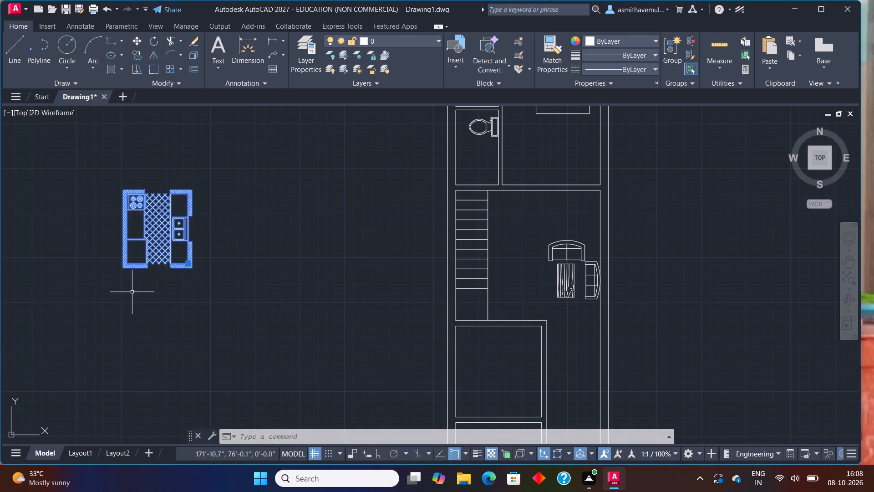
{"action": "key", "text": "m"}
{"action": "key", "text": "Return"}
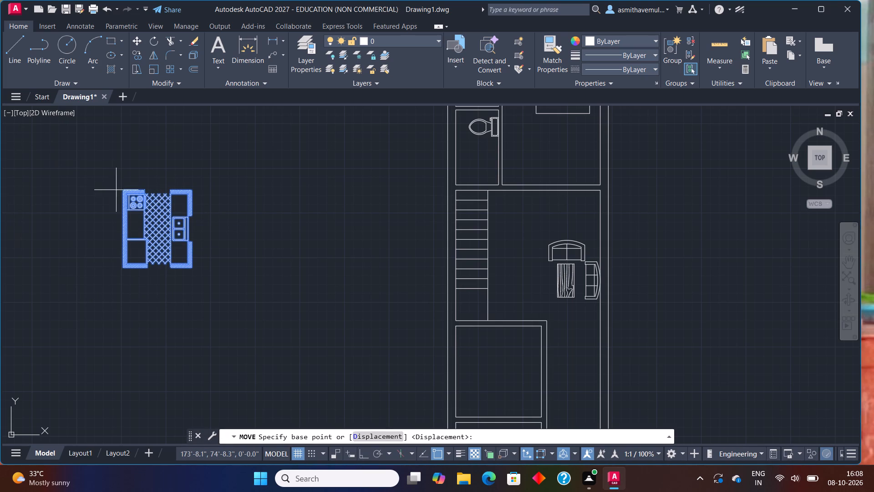
{"action": "left_click", "coordinate": [123, 188]}
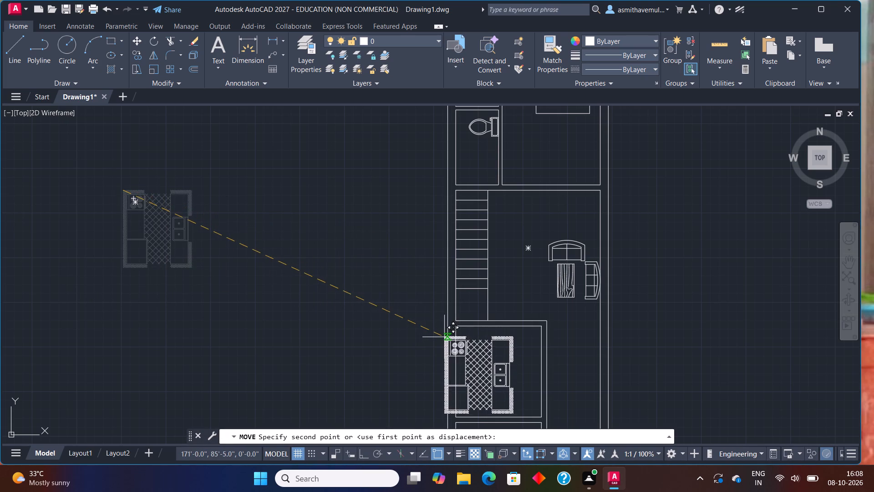
{"action": "middle_click_drag", "start_coordinate": [444, 337], "coordinate": [231, 219]}
{"action": "scroll", "coordinate": [237, 214], "scroll_direction": "up", "scroll_amount": 2}
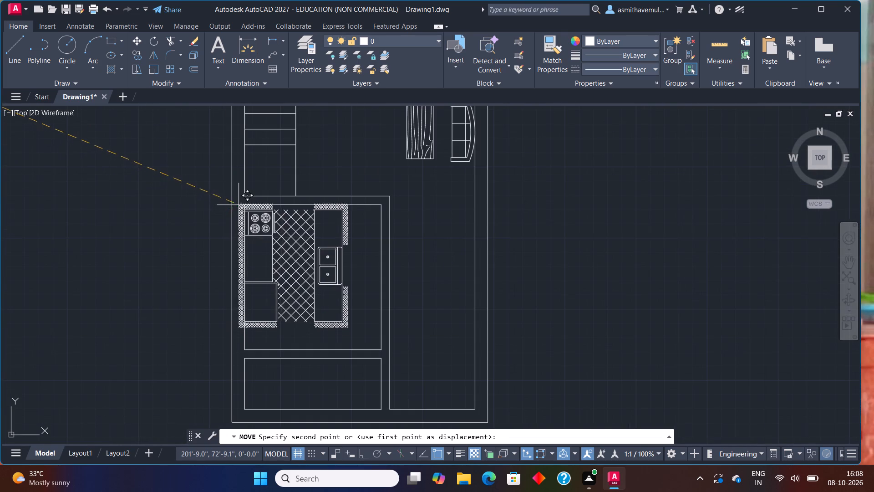
{"action": "left_click", "coordinate": [249, 208]}
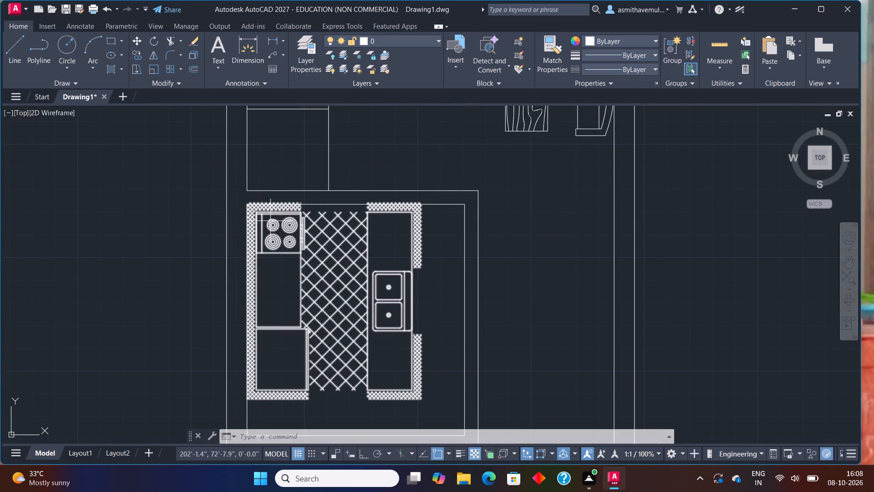
Nudge the kitchen layout block slightly right and down so its upper-left corner sits just inside the room's walls.
{"action": "left_click", "coordinate": [273, 224]}
{"action": "key", "text": "m"}
{"action": "key", "text": "Return"}
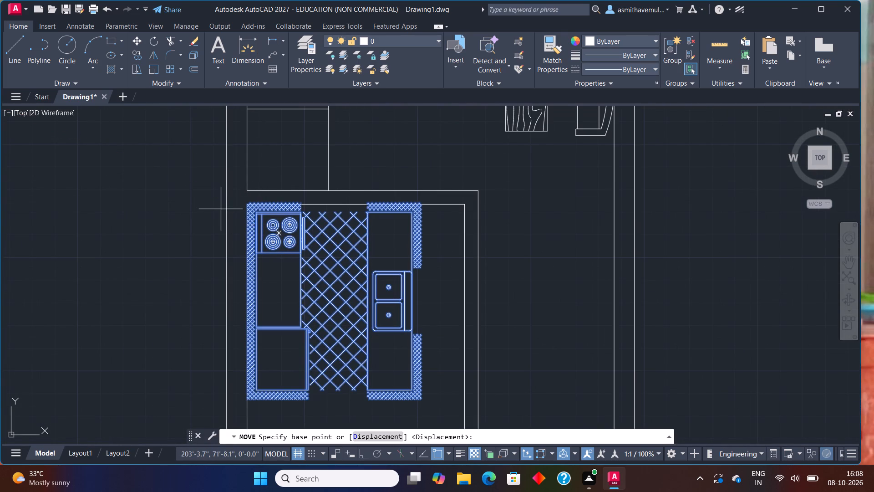
{"action": "left_click", "coordinate": [250, 201]}
{"action": "scroll", "coordinate": [254, 202], "scroll_direction": "up", "scroll_amount": 1}
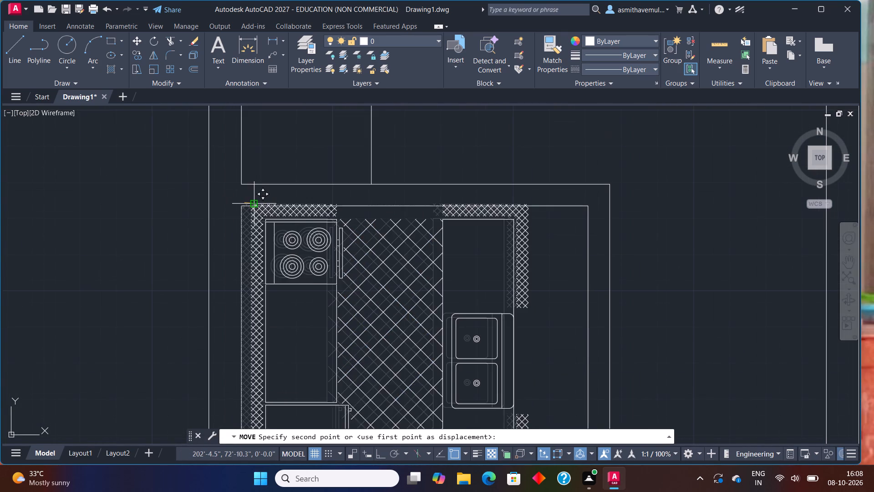
{"action": "left_click", "coordinate": [248, 208]}
{"action": "scroll", "coordinate": [269, 196], "scroll_direction": "down", "scroll_amount": 1}
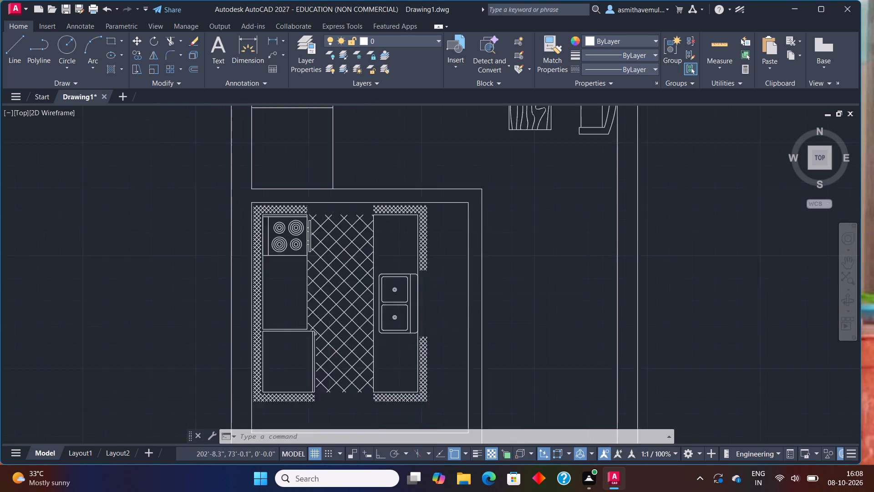
{"action": "scroll", "coordinate": [269, 196], "scroll_direction": "down", "scroll_amount": 2}
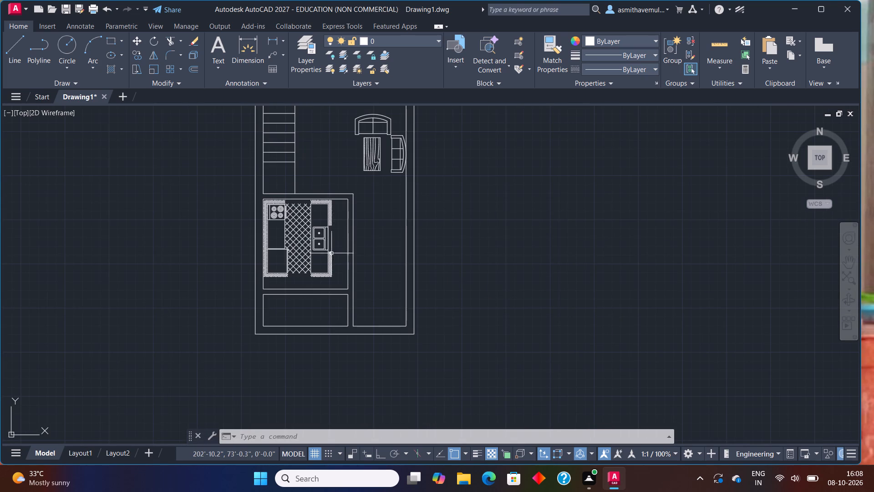
Draw a short line across the bottom outer wall, from the passage's lower-left inside corner to the outer wall line.
{"action": "middle_click_drag", "start_coordinate": [332, 305], "coordinate": [302, 226]}
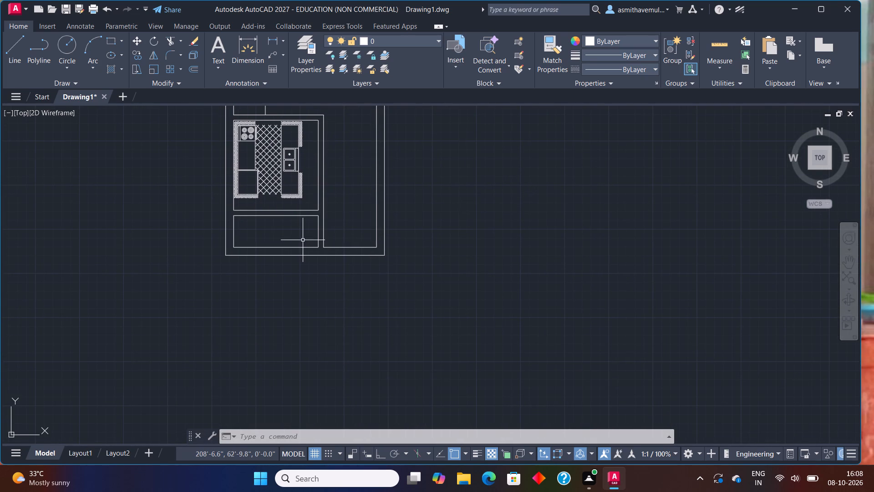
{"action": "scroll", "coordinate": [302, 242], "scroll_direction": "up", "scroll_amount": 1}
{"action": "scroll", "coordinate": [304, 239], "scroll_direction": "down", "scroll_amount": 1}
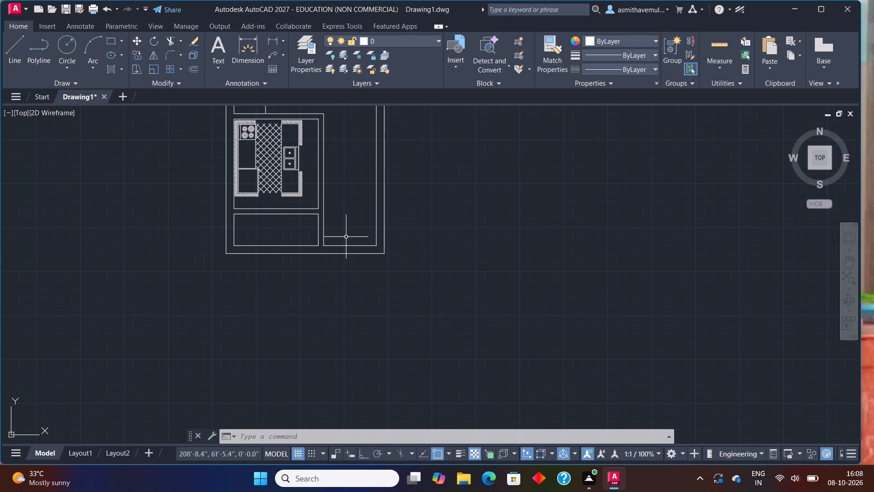
{"action": "scroll", "coordinate": [350, 256], "scroll_direction": "up", "scroll_amount": 1}
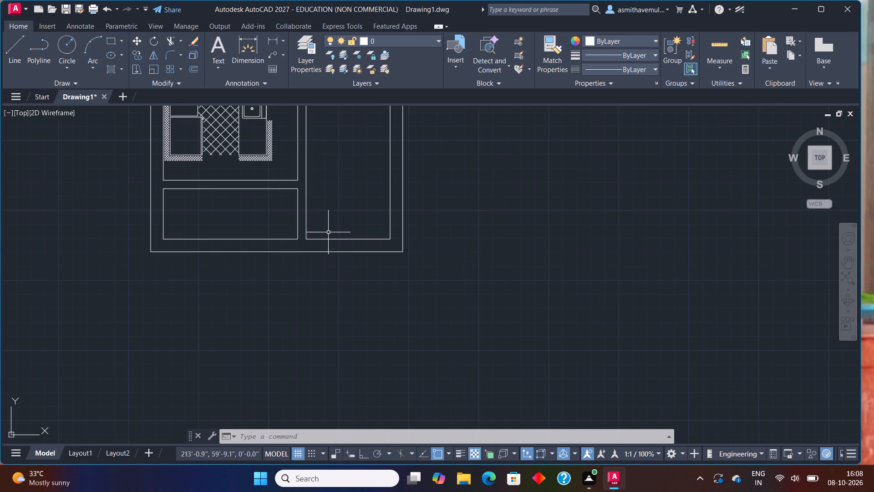
{"action": "key", "text": "l"}
{"action": "key", "text": "Return"}
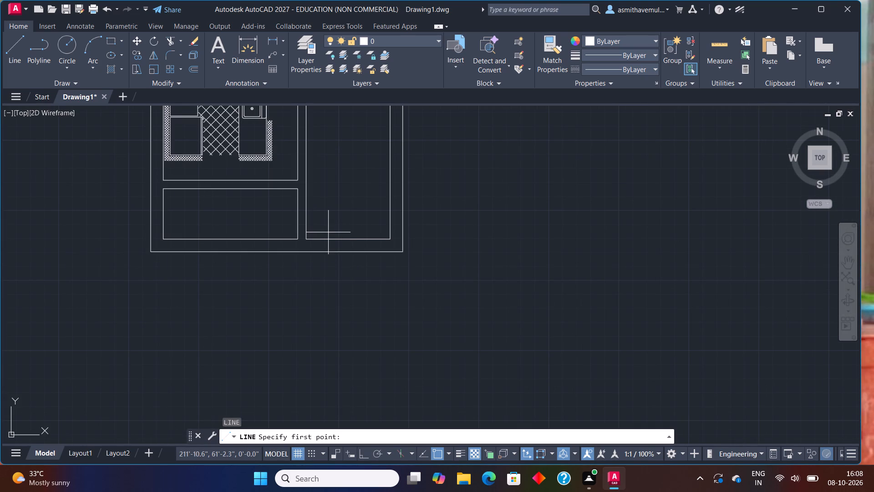
{"action": "left_click", "coordinate": [307, 239]}
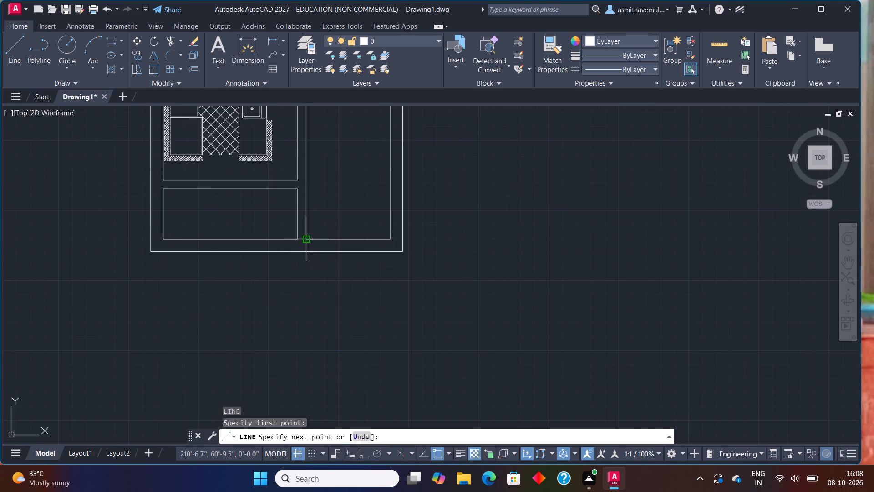
{"action": "left_click", "coordinate": [309, 249]}
{"action": "key", "text": "Escape"}
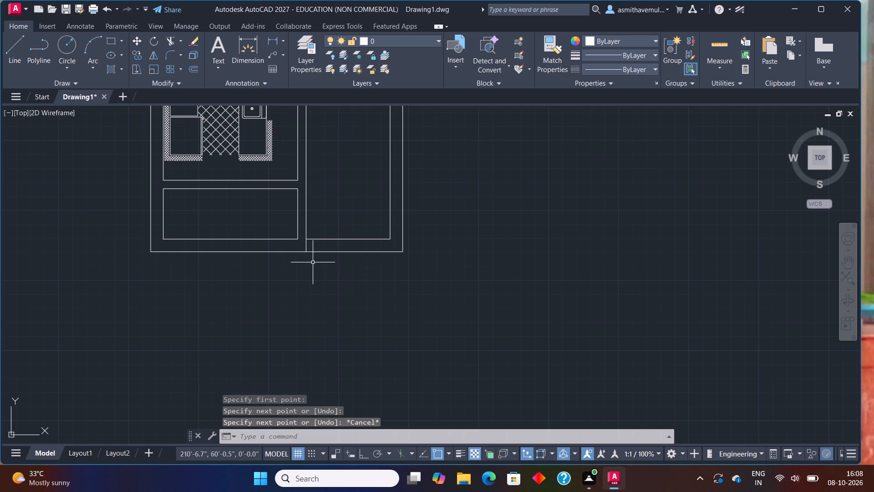
With Ortho on, draw a short vertical line across the bottom outer wall near the passage's right end.
{"action": "scroll", "coordinate": [349, 239], "scroll_direction": "up", "scroll_amount": 1}
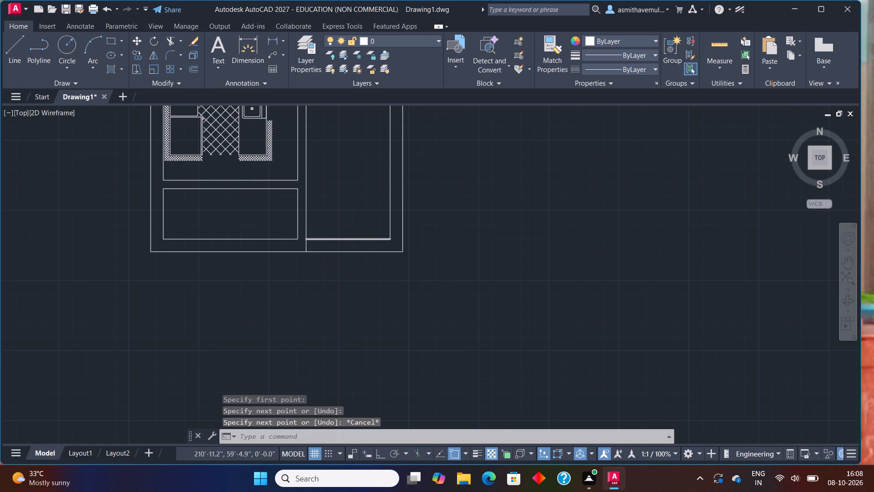
{"action": "key", "text": "l"}
{"action": "key", "text": "Return"}
{"action": "key", "text": "F8"}
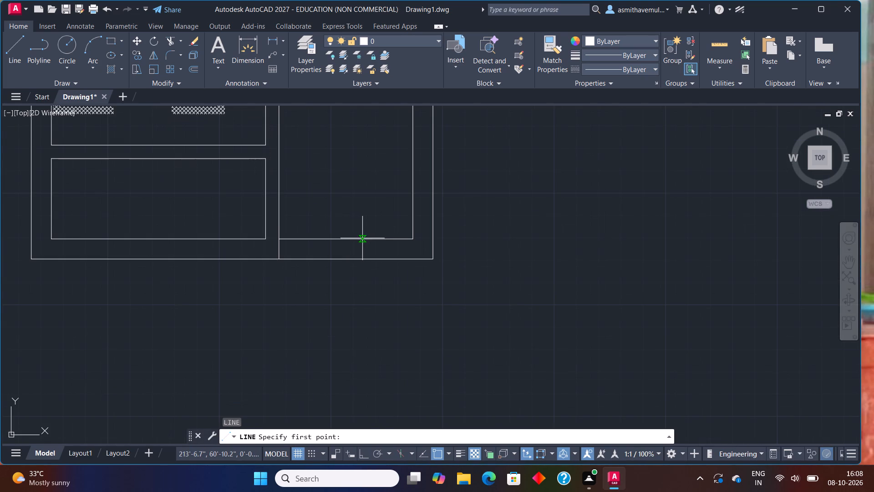
{"action": "left_click", "coordinate": [385, 238]}
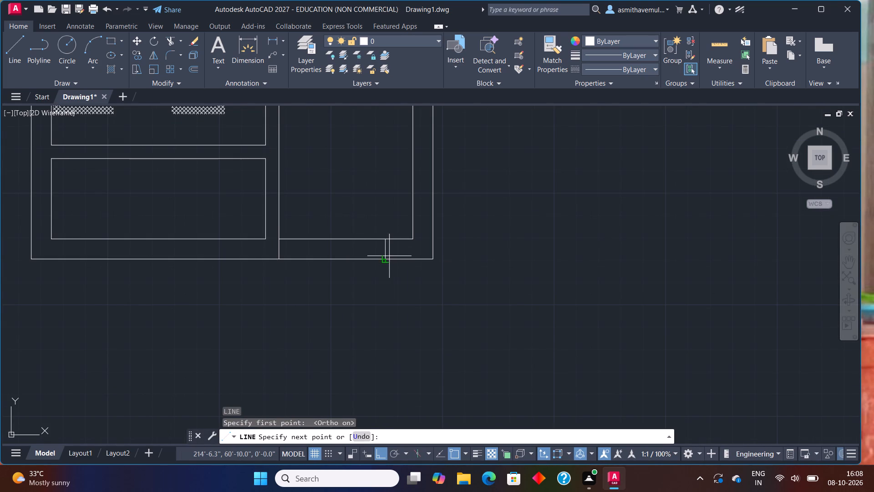
{"action": "left_click", "coordinate": [385, 260]}
{"action": "key", "text": "Escape"}
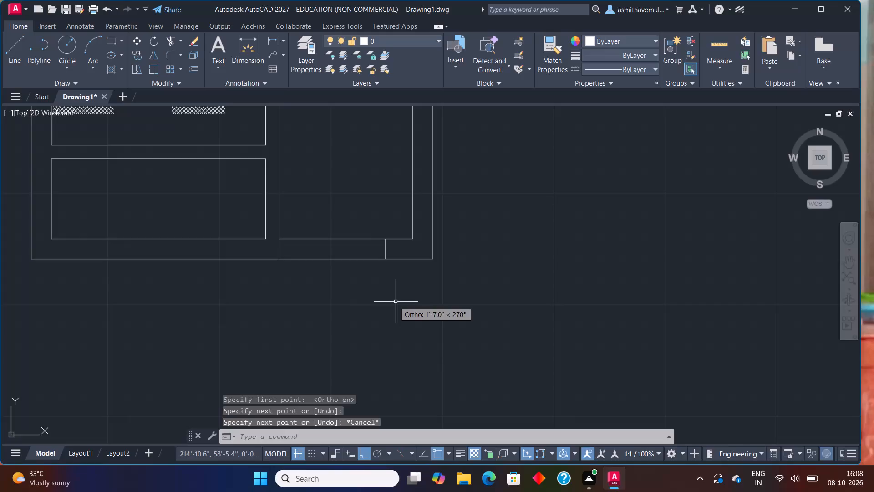
Trim both bottom wall lines between the two short jamb lines to open an entrance into the passage.
{"action": "key", "text": "t"}
{"action": "type", "text": "RI"}
{"action": "key", "text": "m"}
{"action": "key", "text": "Return"}
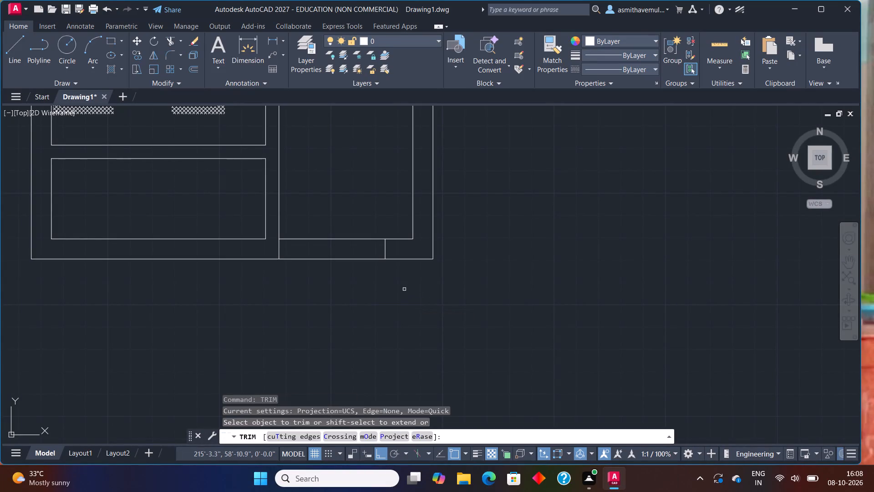
{"action": "left_click_drag", "start_coordinate": [359, 290], "coordinate": [313, 220]}
{"action": "scroll", "coordinate": [326, 206], "scroll_direction": "down", "scroll_amount": 1}
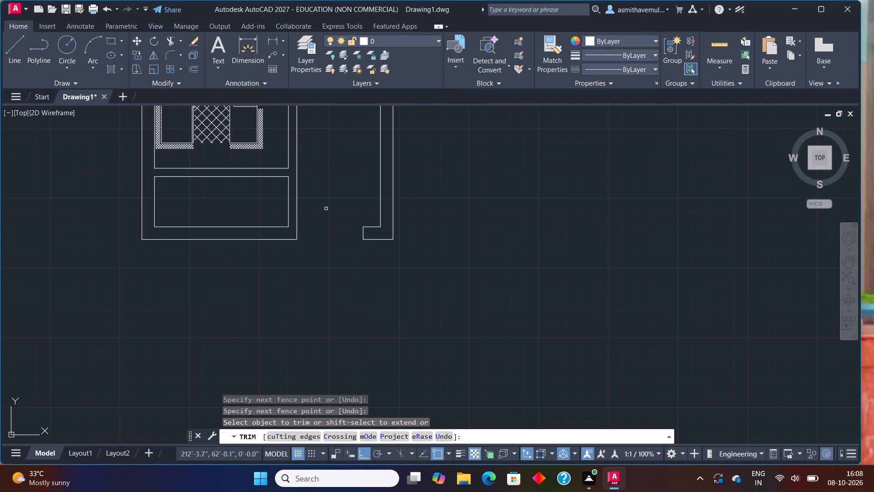
{"action": "middle_click_drag", "start_coordinate": [326, 209], "coordinate": [366, 292]}
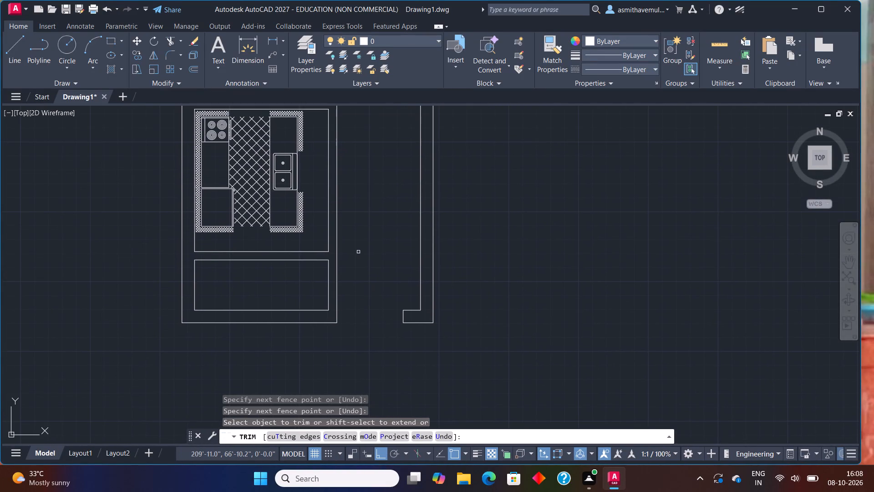
{"action": "key", "text": "Escape"}
Offset the short inner wall line at the entrance's right jamb 9' upward into the passage.
{"action": "middle_click_drag", "start_coordinate": [358, 239], "coordinate": [386, 332]}
{"action": "middle_click_drag", "start_coordinate": [372, 246], "coordinate": [373, 247]}
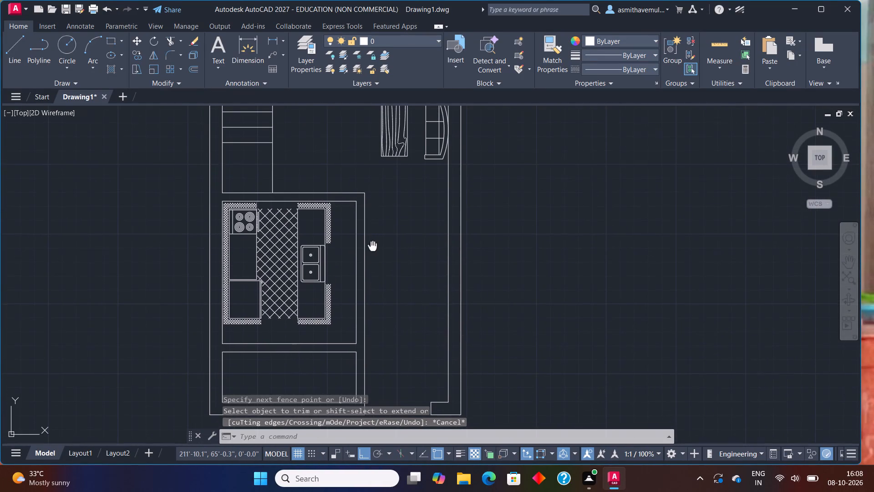
{"action": "middle_click_drag", "start_coordinate": [373, 247], "coordinate": [385, 315]}
{"action": "scroll", "coordinate": [386, 319], "scroll_direction": "up", "scroll_amount": 1}
{"action": "scroll", "coordinate": [397, 313], "scroll_direction": "down", "scroll_amount": 1}
{"action": "middle_click_drag", "start_coordinate": [400, 313], "coordinate": [390, 293]}
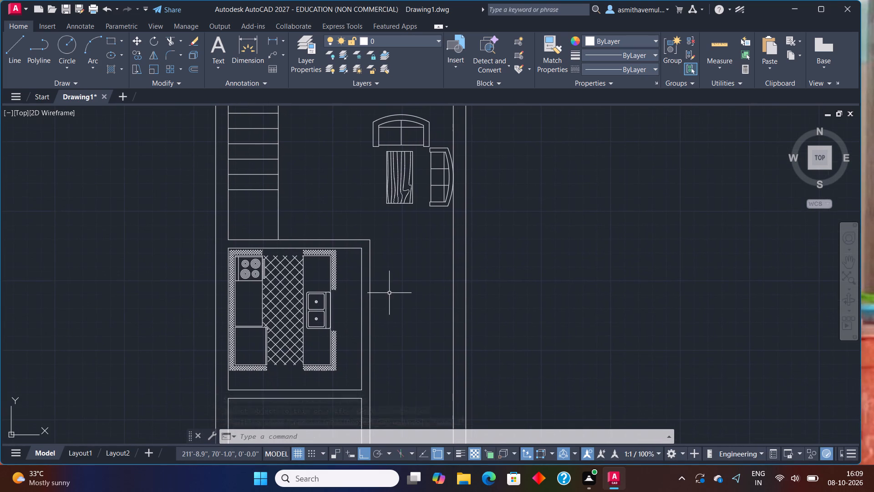
{"action": "middle_click_drag", "start_coordinate": [418, 310], "coordinate": [401, 249]}
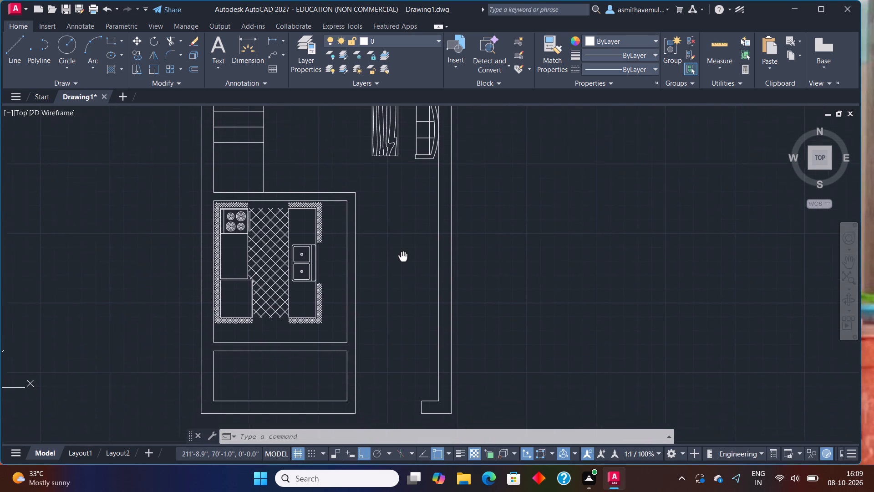
{"action": "middle_click_drag", "start_coordinate": [401, 249], "coordinate": [400, 240]}
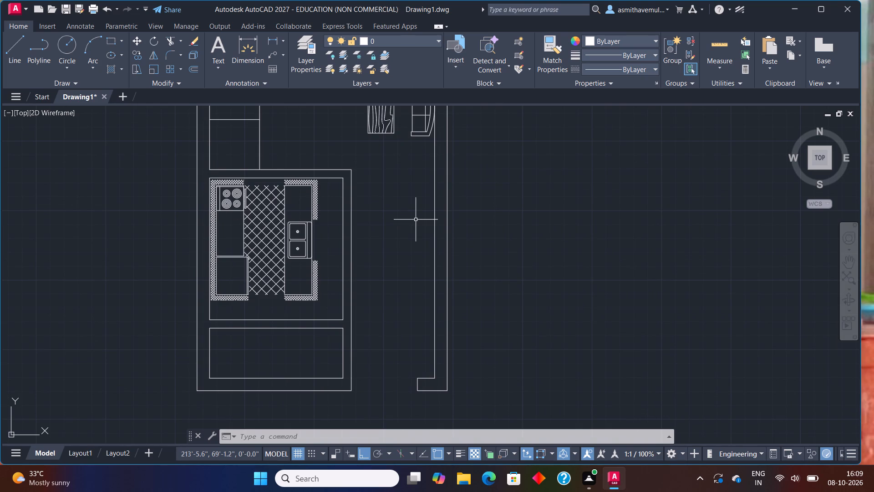
{"action": "key", "text": "o"}
{"action": "key", "text": "Return"}
{"action": "type", "text": "9'"}
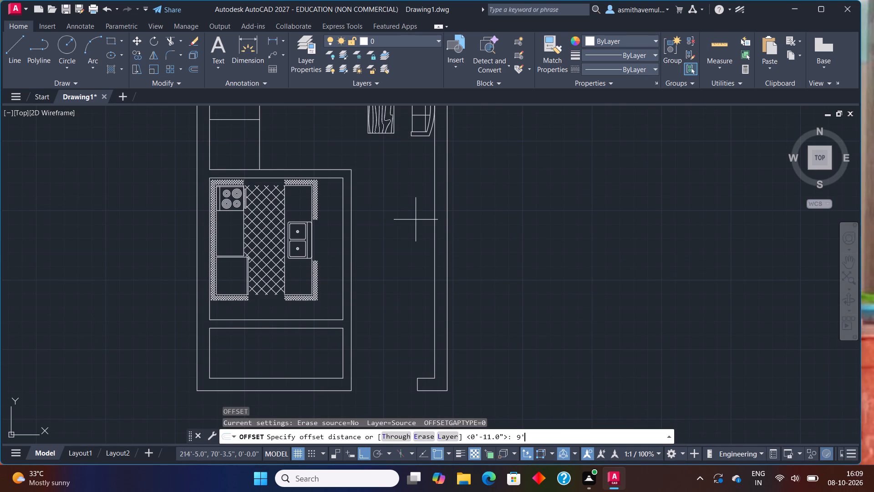
{"action": "key", "text": "Return"}
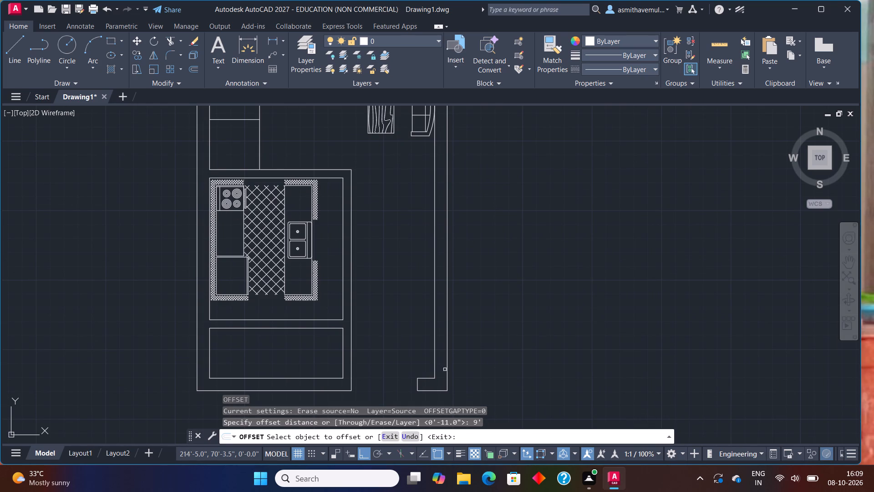
{"action": "left_click", "coordinate": [427, 379]}
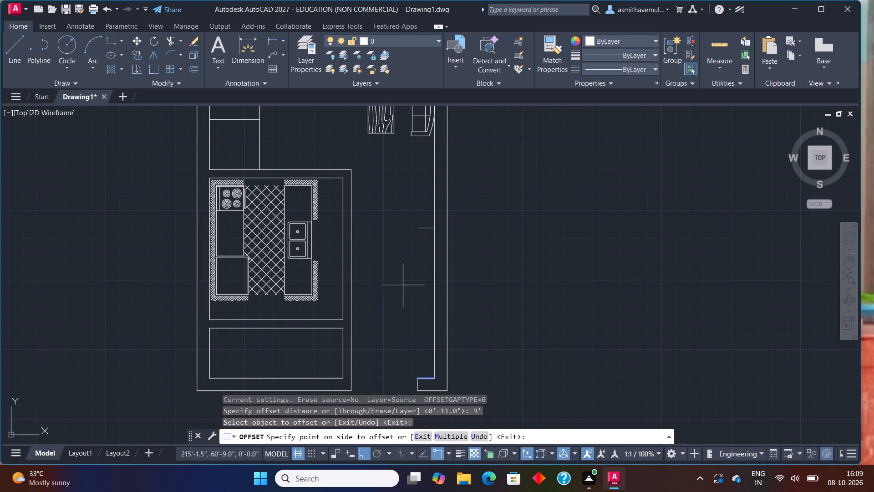
{"action": "left_click", "coordinate": [403, 284]}
{"action": "key", "text": "Escape"}
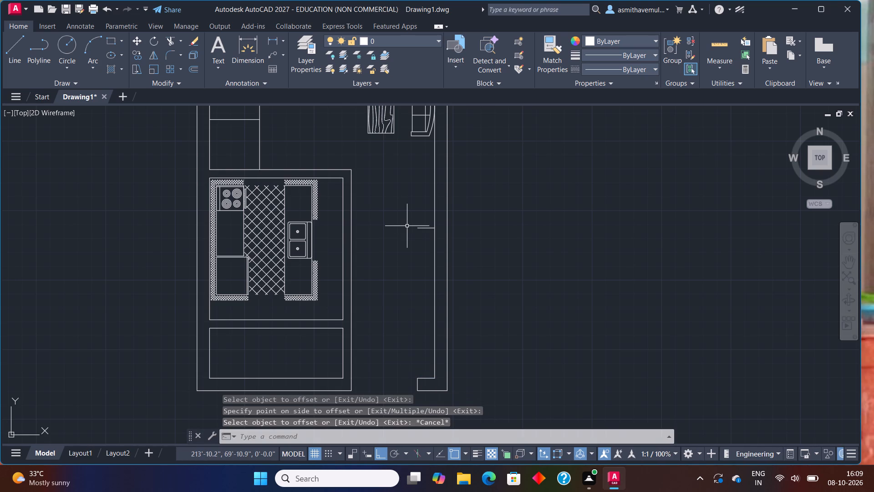
Extend the short offset line in the passage across to the passage's opposite wall.
{"action": "type", "text": "EXTEN"}
{"action": "key", "text": "d"}
{"action": "key", "text": "Return"}
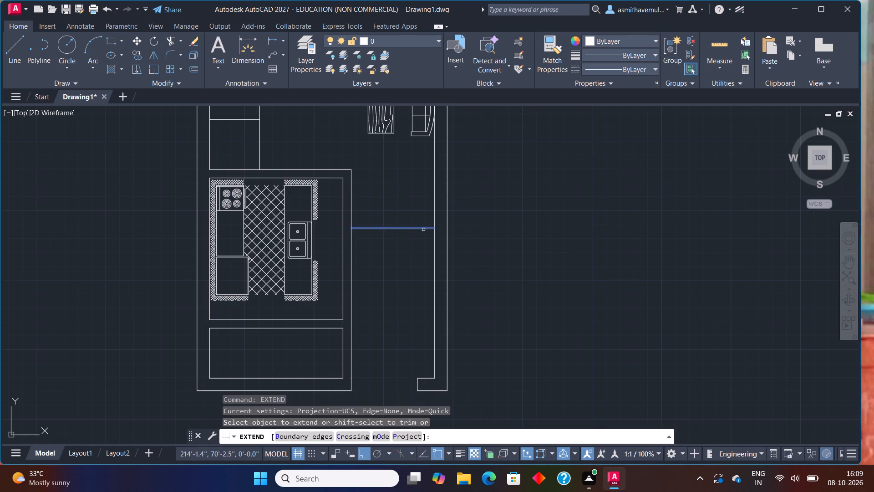
{"action": "left_click", "coordinate": [423, 230]}
{"action": "key", "text": "Escape"}
Offset the extended line across the passage 6" upward to form a partition wall.
{"action": "key", "text": "o"}
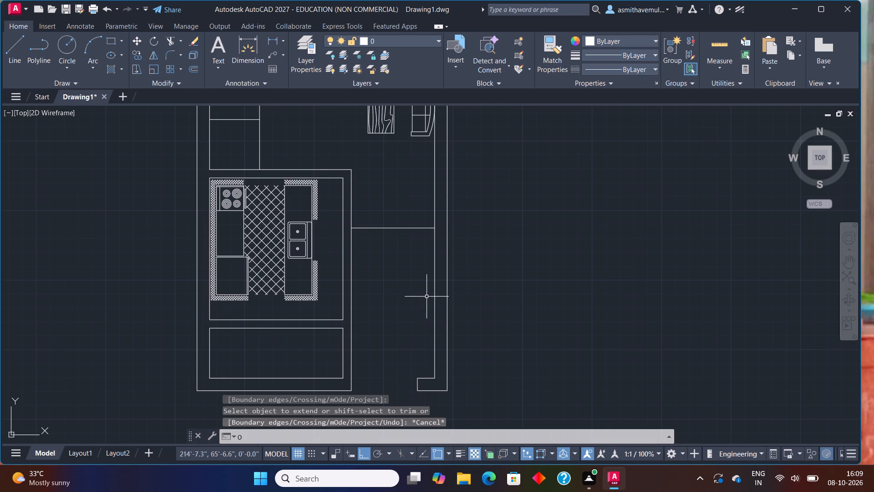
{"action": "key", "text": "Return"}
{"action": "key", "text": "6"}
{"action": "key", "text": "shift+quotedbl"}
{"action": "key", "text": "Return"}
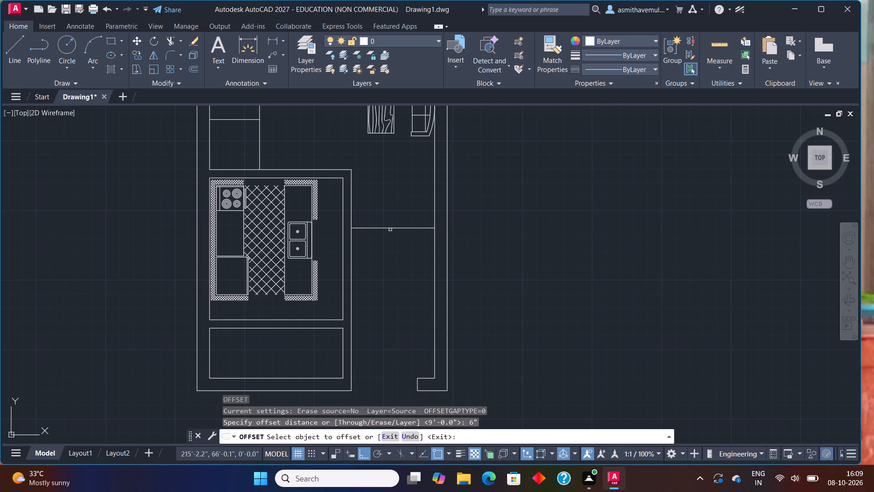
{"action": "left_click", "coordinate": [391, 227]}
{"action": "left_click", "coordinate": [397, 208]}
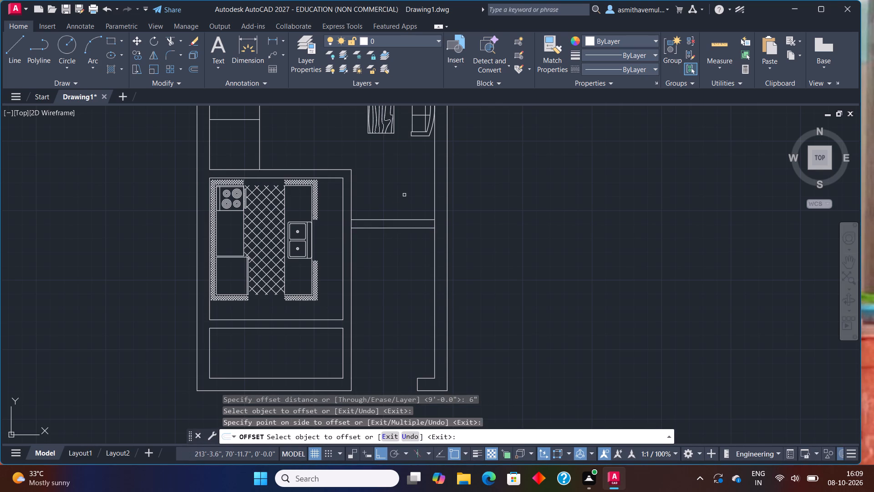
{"action": "key", "text": "Escape"}
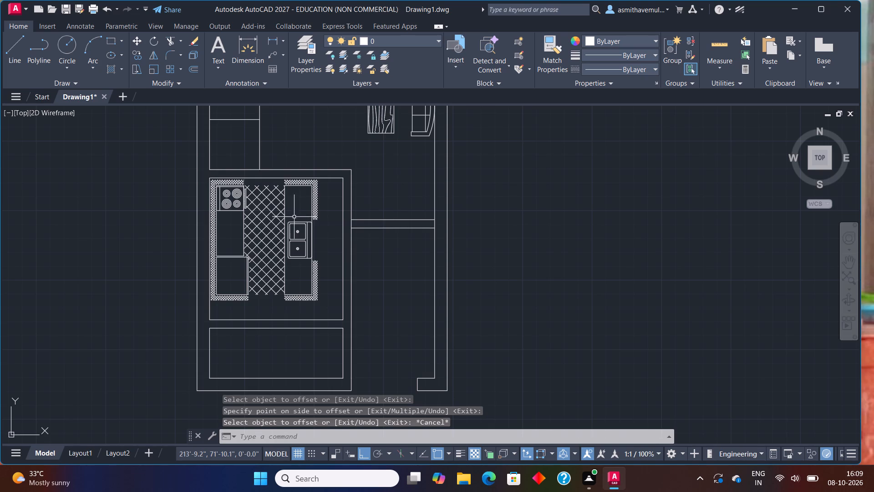
Move the kitchen block straight down so its bottom edge meets the kitchen's lower wall line.
{"action": "left_click", "coordinate": [210, 296]}
{"action": "key", "text": "m"}
{"action": "key", "text": "Return"}
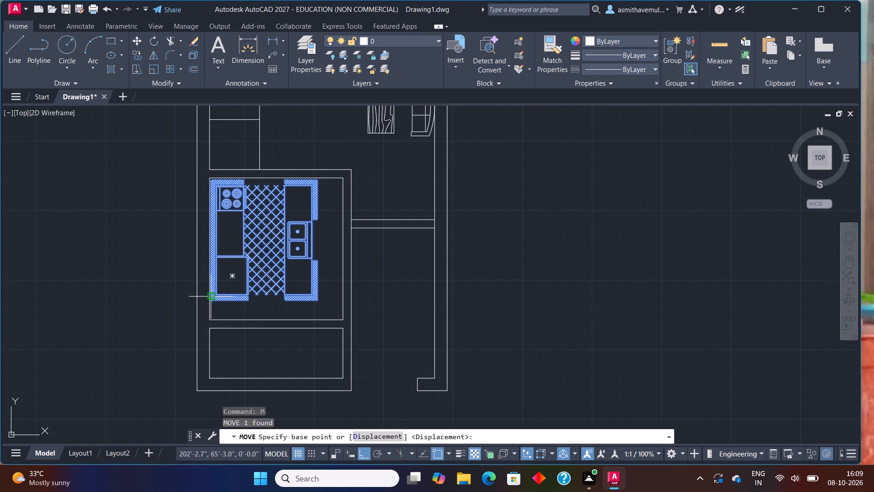
{"action": "left_click", "coordinate": [213, 303]}
{"action": "scroll", "coordinate": [213, 310], "scroll_direction": "up", "scroll_amount": 1}
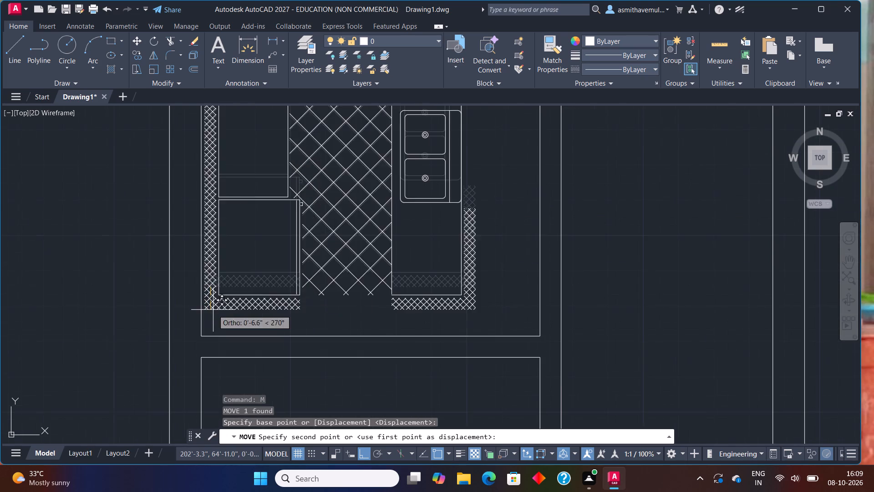
{"action": "scroll", "coordinate": [213, 310], "scroll_direction": "up", "scroll_amount": 2}
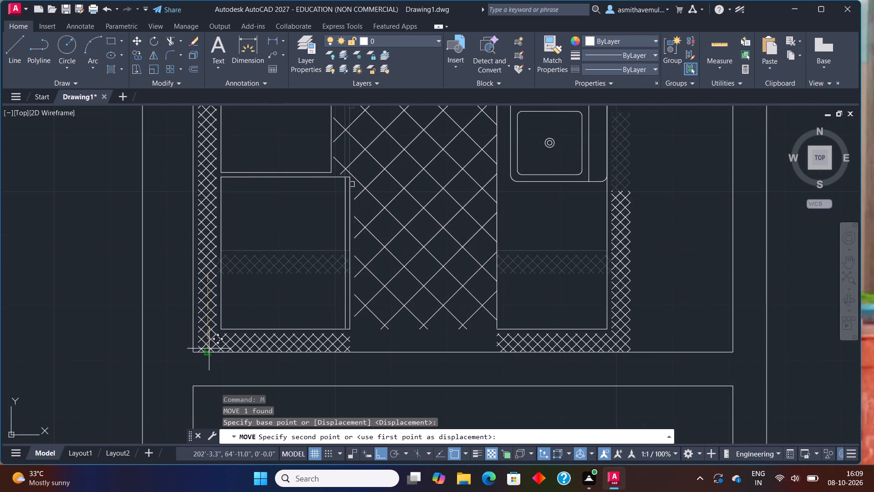
{"action": "left_click", "coordinate": [208, 349]}
Trim the passage's two side wall lines between the partition lines so the 6" partition joins both walls.
{"action": "scroll", "coordinate": [271, 318], "scroll_direction": "down", "scroll_amount": 2}
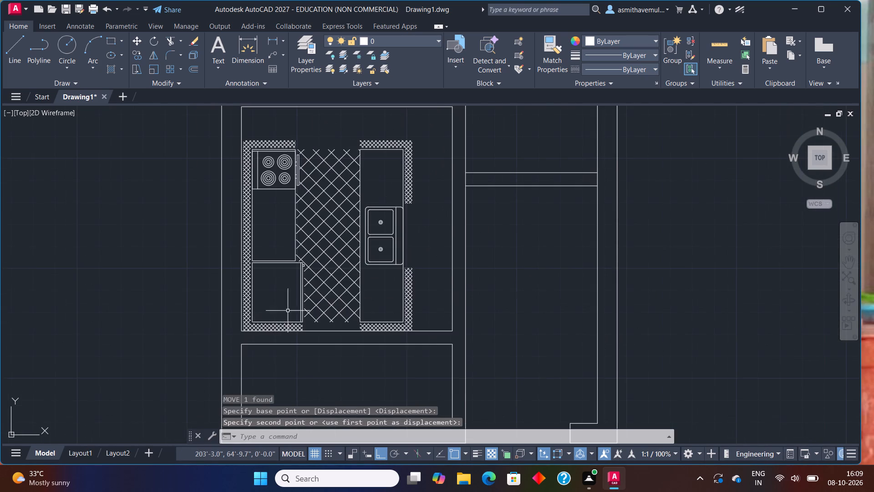
{"action": "scroll", "coordinate": [361, 291], "scroll_direction": "down", "scroll_amount": 1}
{"action": "middle_click_drag", "start_coordinate": [427, 285], "coordinate": [397, 301]}
{"action": "scroll", "coordinate": [414, 226], "scroll_direction": "up", "scroll_amount": 1}
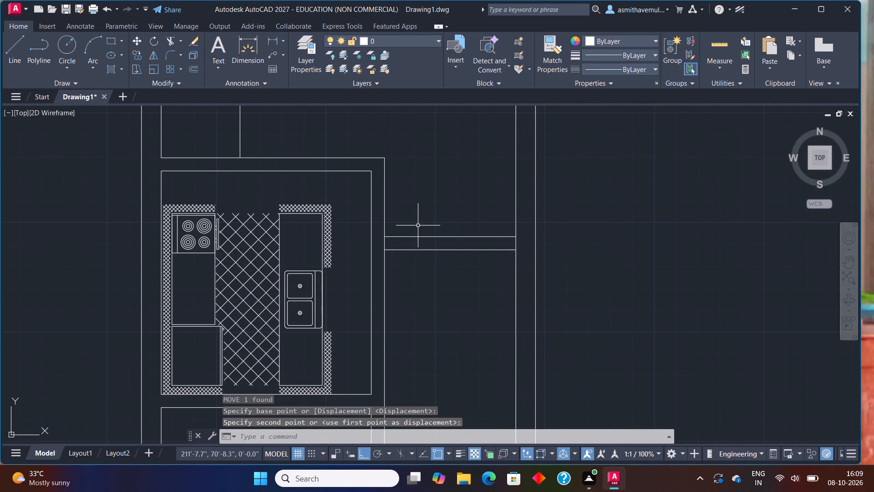
{"action": "type", "text": "TRIM"}
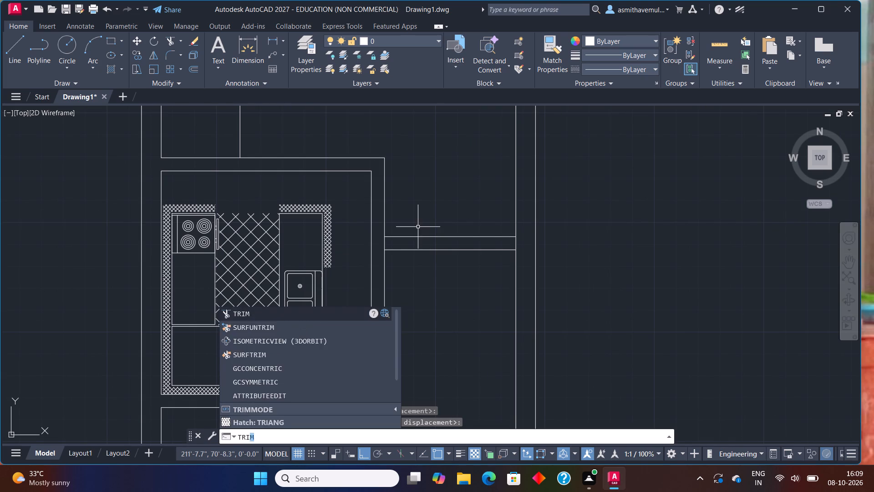
{"action": "key", "text": "Return"}
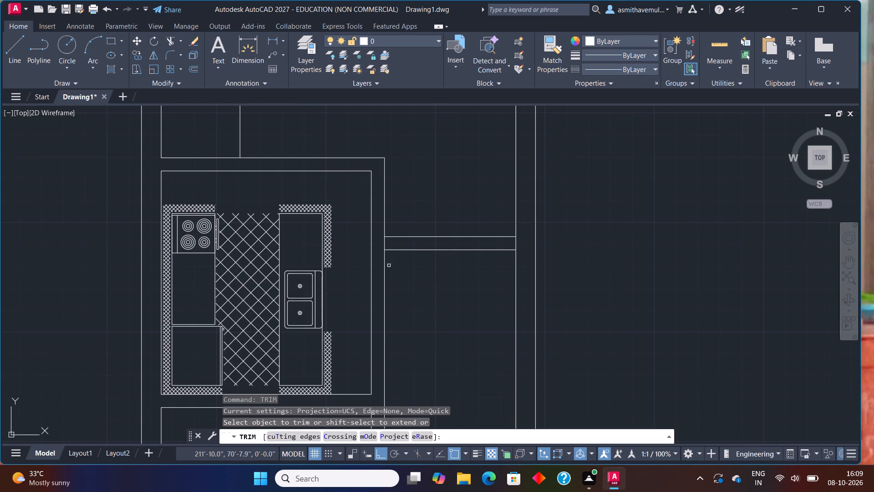
{"action": "left_click_drag", "start_coordinate": [381, 243], "coordinate": [430, 239]}
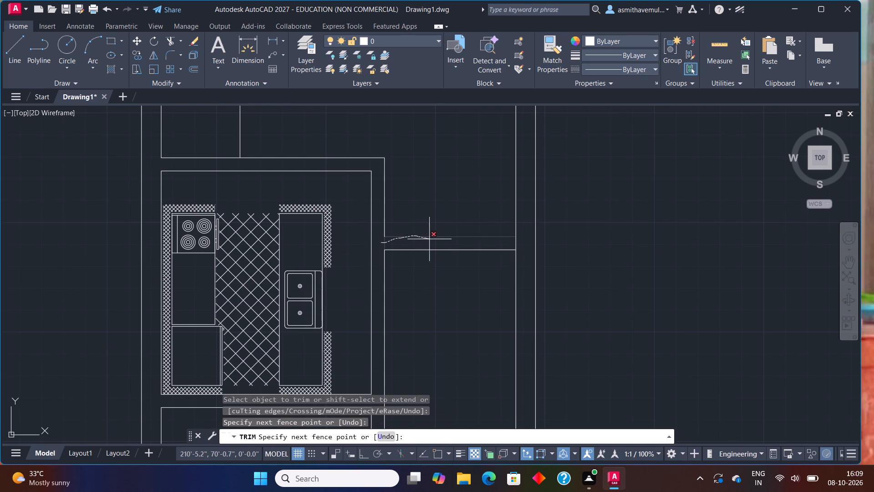
{"action": "left_click_drag", "start_coordinate": [430, 239], "coordinate": [480, 241]}
{"action": "key", "text": "ctrl+z"}
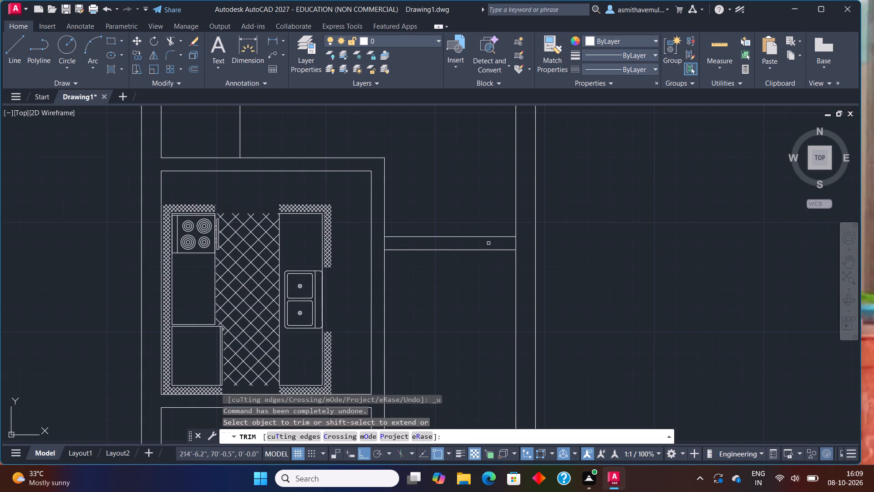
{"action": "left_click", "coordinate": [516, 247]}
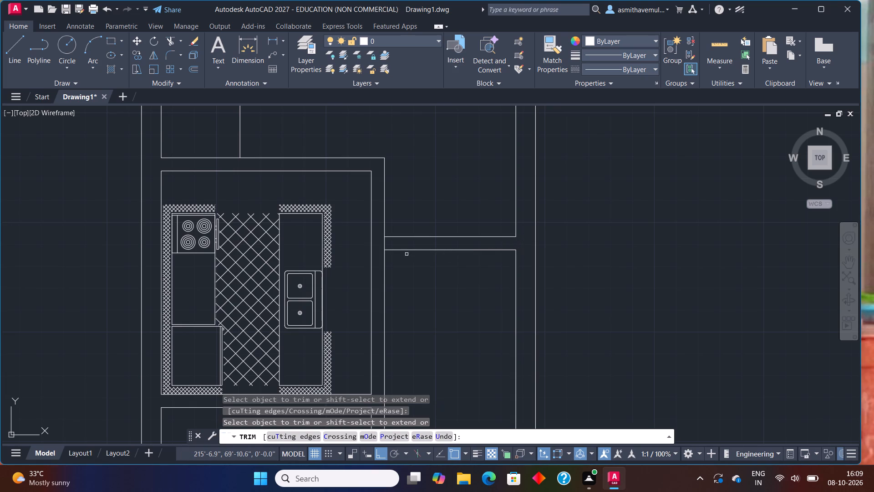
{"action": "left_click", "coordinate": [383, 245]}
{"action": "key", "text": "Escape"}
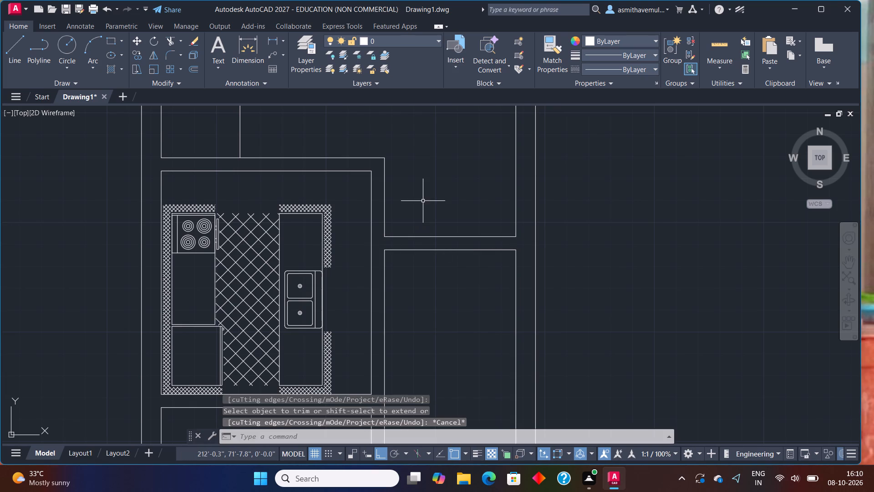
Draw a short vertical line across the partition, starting 3" right of its upper-left corner.
{"action": "key", "text": "l"}
{"action": "key", "text": "Return"}
{"action": "type", "text": "FROM"}
{"action": "key", "text": "Return"}
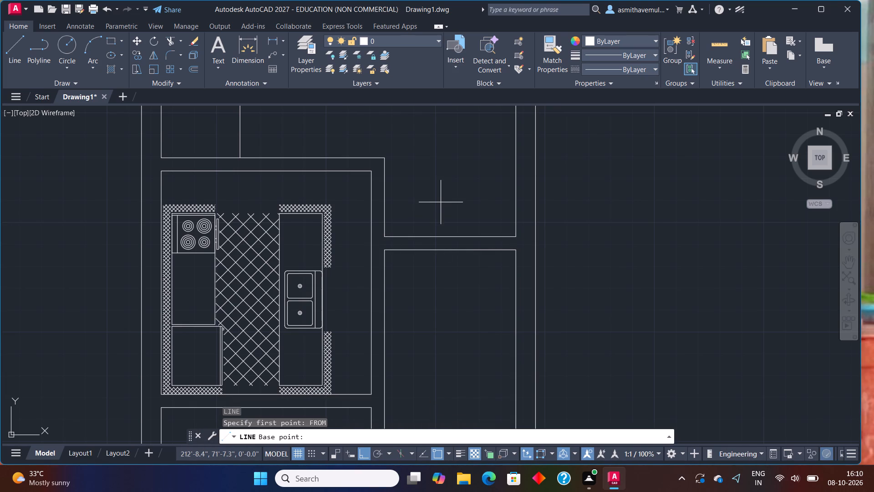
{"action": "left_click", "coordinate": [387, 238]}
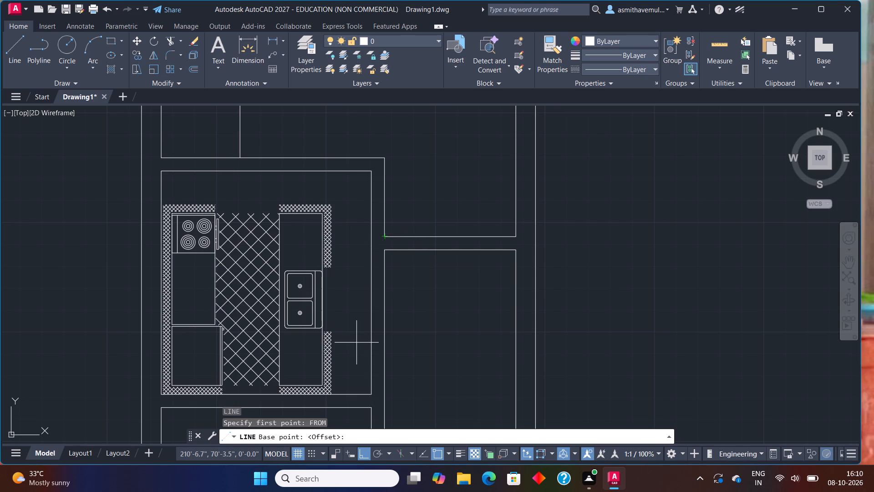
{"action": "type", "text": "@3"}
{"action": "type", "text": "\",0"}
{"action": "key", "text": "Return"}
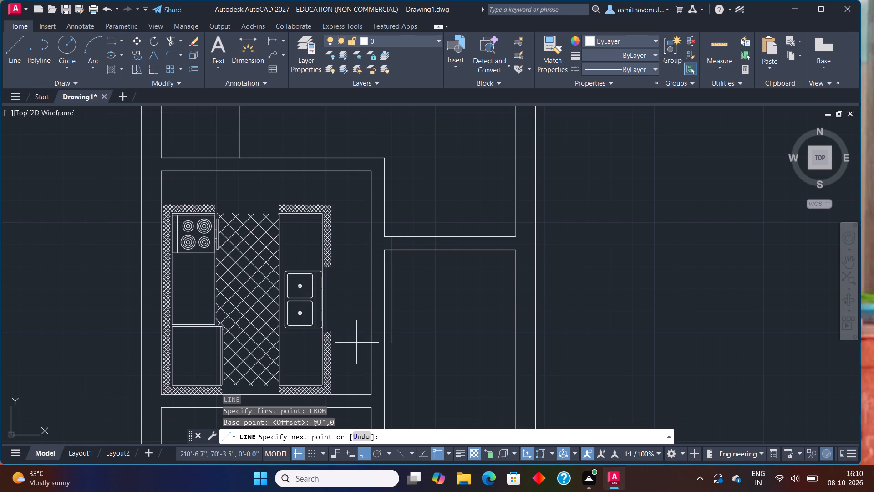
{"action": "scroll", "coordinate": [397, 250], "scroll_direction": "up", "scroll_amount": 1}
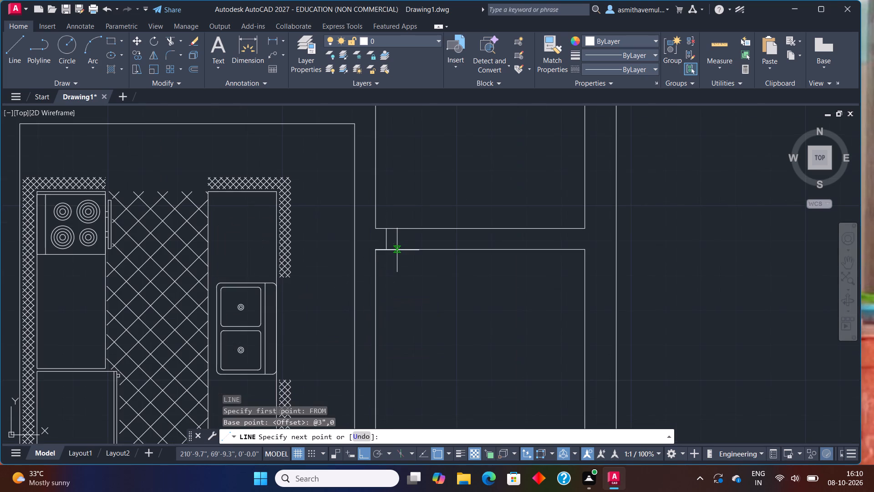
{"action": "left_click", "coordinate": [383, 251]}
{"action": "key", "text": "Escape"}
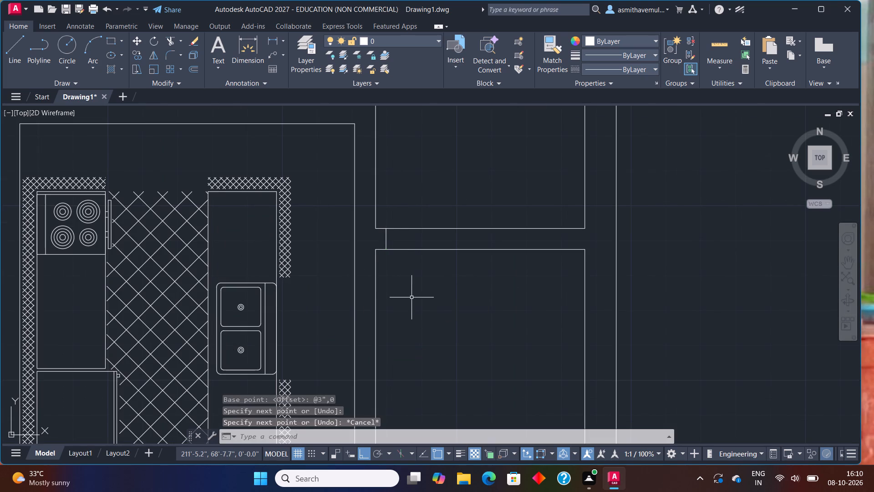
Offset the short vertical line across the partition 3" to the right.
{"action": "key", "text": "o"}
{"action": "key", "text": "Return"}
{"action": "type", "text": "3\"\\"}
{"action": "key", "text": "BackSpace"}
{"action": "key", "text": "Return"}
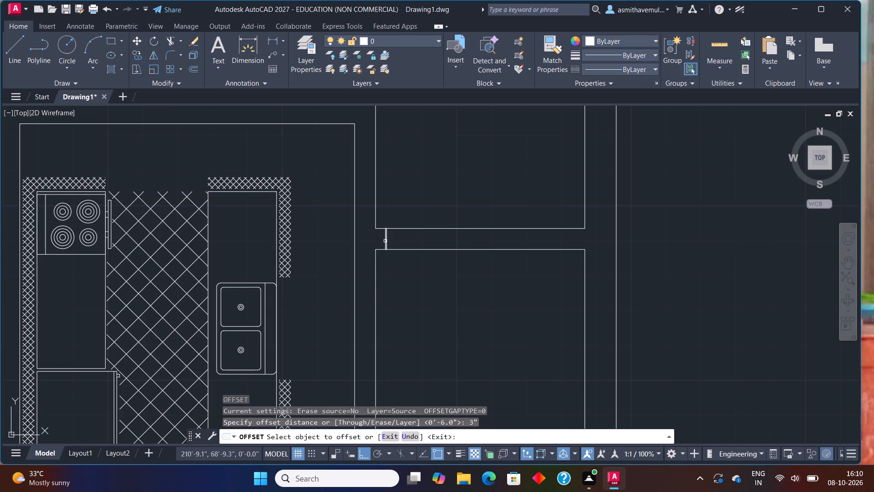
{"action": "left_click_drag", "start_coordinate": [387, 241], "coordinate": [391, 241]}
{"action": "left_click", "coordinate": [403, 239]}
{"action": "key", "text": "Escape"}
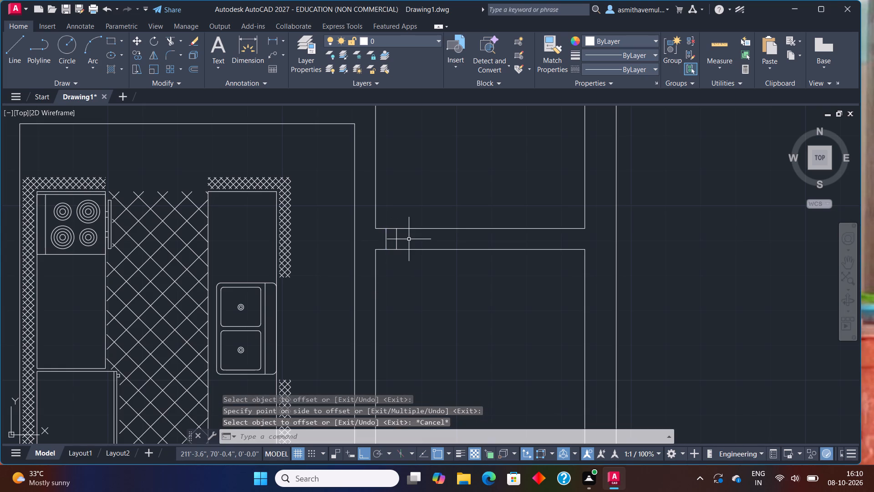
Offset the second short partition line 3' to the right for the door opening width.
{"action": "key", "text": "o"}
{"action": "key", "text": "Return"}
{"action": "type", "text": "3'"}
{"action": "key", "text": "Return"}
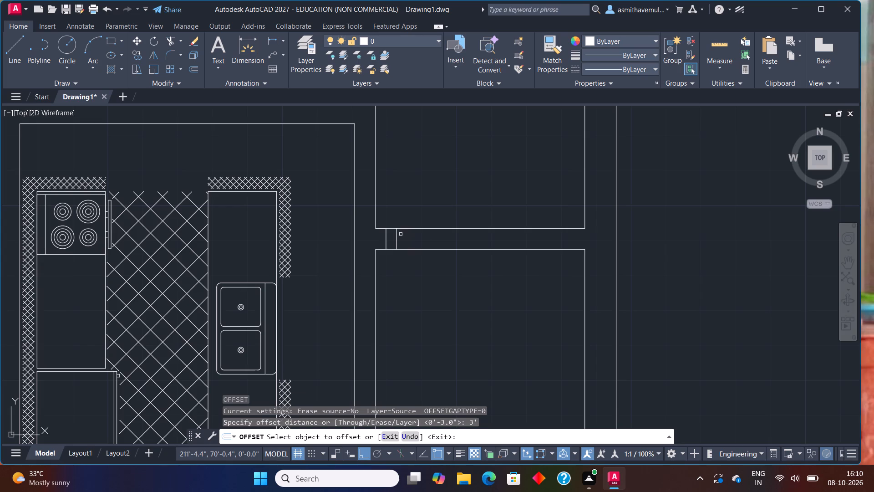
{"action": "left_click", "coordinate": [396, 240]}
{"action": "left_click", "coordinate": [413, 240]}
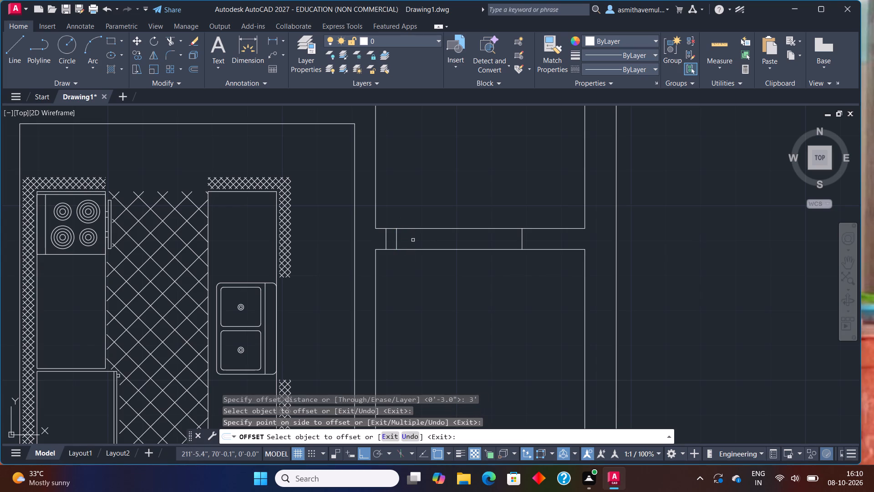
{"action": "key", "text": "Escape"}
Offset the opening's right-hand line 3" further to the right.
{"action": "key", "text": "o"}
{"action": "key", "text": "Return"}
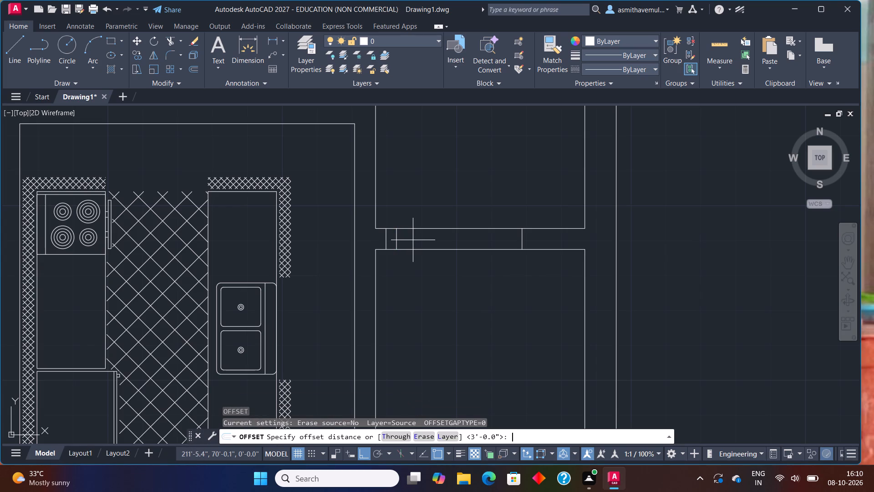
{"action": "key", "text": "3"}
{"action": "key", "text": "shift+quotedbl"}
{"action": "key", "text": "Return"}
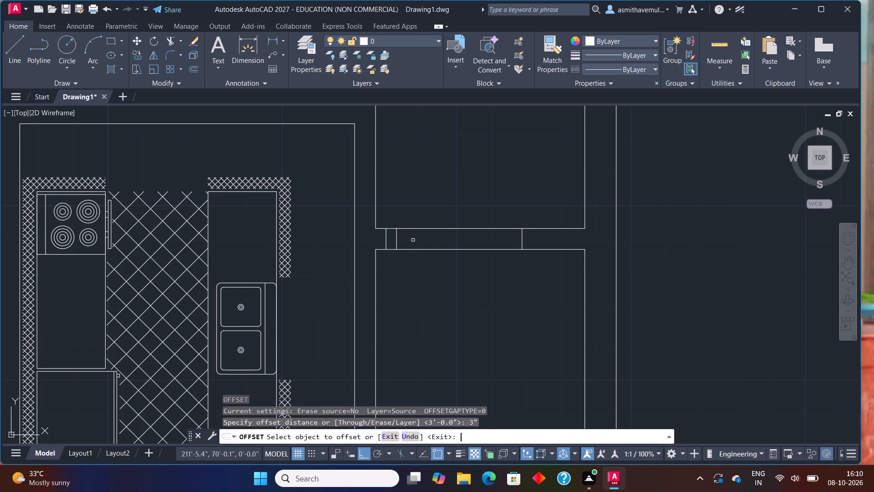
{"action": "left_click", "coordinate": [521, 237]}
{"action": "left_click", "coordinate": [537, 235]}
{"action": "key", "text": "Escape"}
Trim both partition lines between the two inner jamb lines to open the 3' doorway.
{"action": "type", "text": "TR"}
{"action": "key", "text": "i"}
{"action": "key", "text": "m"}
{"action": "key", "text": "Return"}
{"action": "left_click_drag", "start_coordinate": [513, 262], "coordinate": [509, 263]}
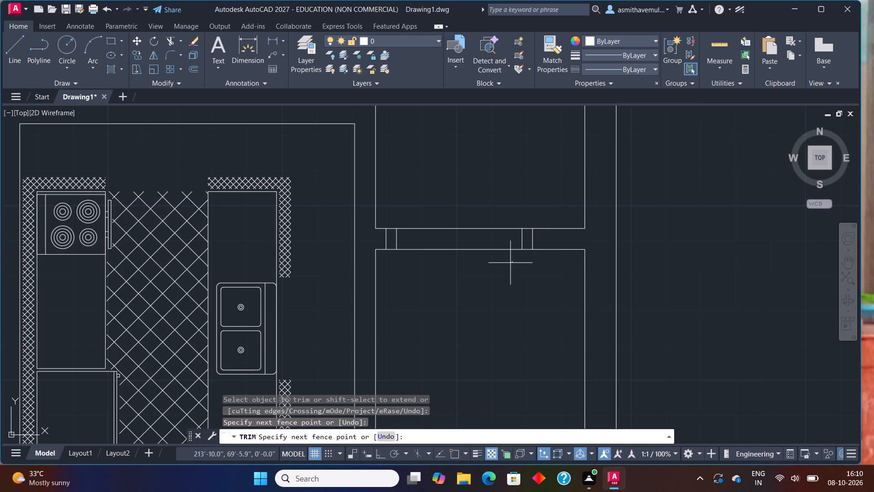
{"action": "left_click_drag", "start_coordinate": [509, 263], "coordinate": [442, 170]}
{"action": "key", "text": "Escape"}
Draw a 3" by 3' rectangular door leaf upward from the upper corner of the doorway's left jamb.
{"action": "middle_click_drag", "start_coordinate": [426, 190], "coordinate": [444, 269]}
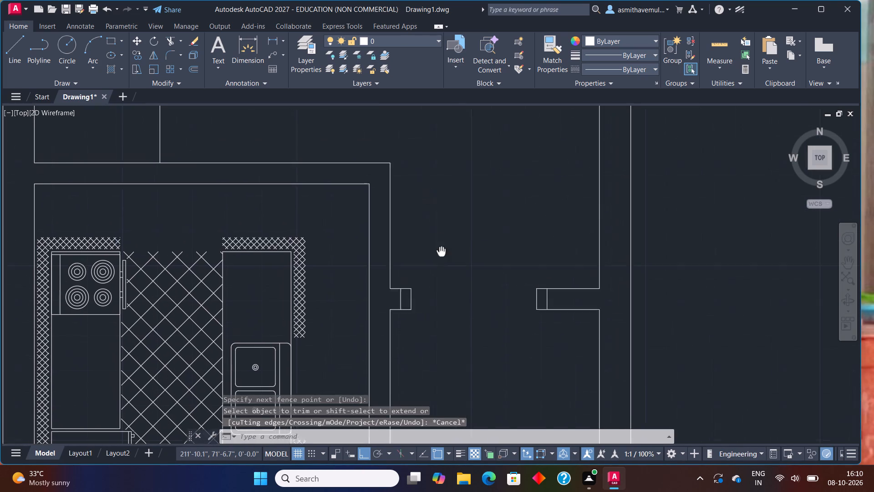
{"action": "middle_click_drag", "start_coordinate": [444, 269], "coordinate": [445, 275]}
{"action": "type", "text": "REC"}
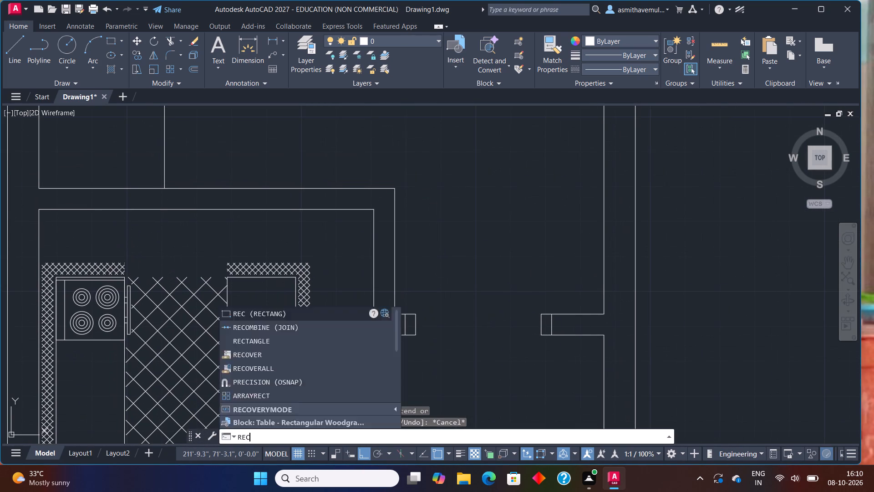
{"action": "key", "text": "Return"}
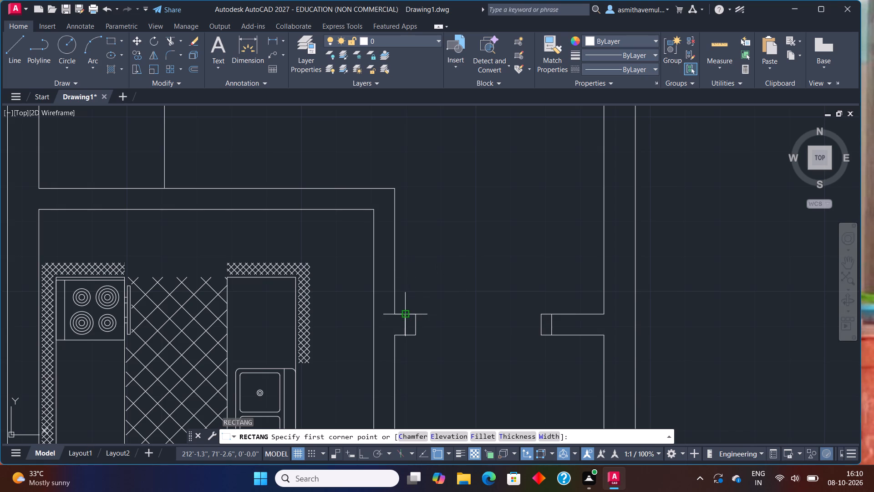
{"action": "left_click", "coordinate": [417, 315]}
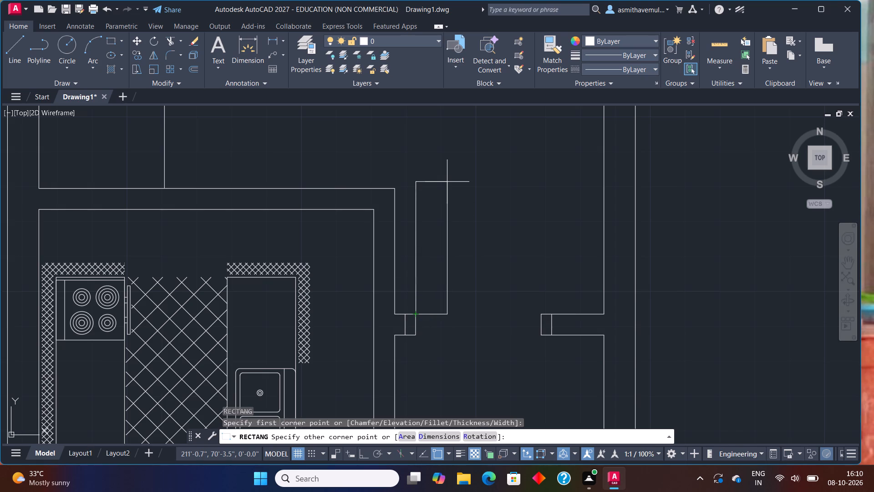
{"action": "key", "text": "d"}
{"action": "key", "text": "Return"}
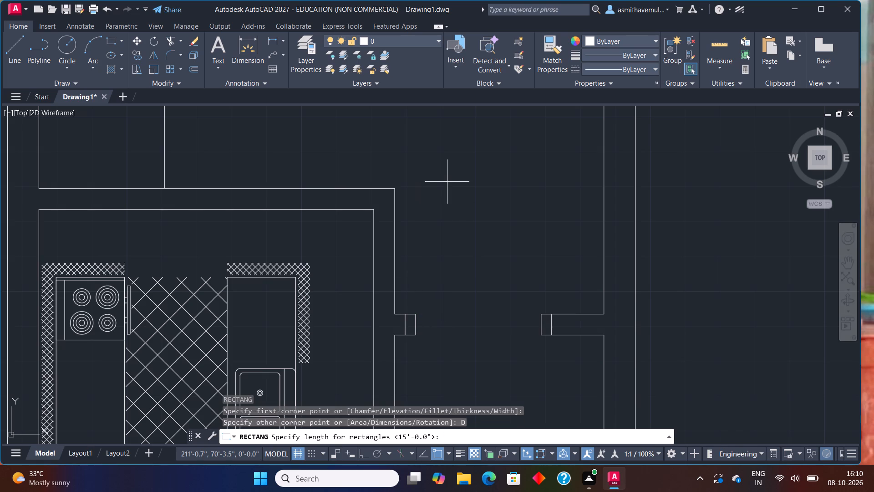
{"action": "key", "text": "3"}
{"action": "key", "text": "shift+quotedbl"}
{"action": "key", "text": "Return"}
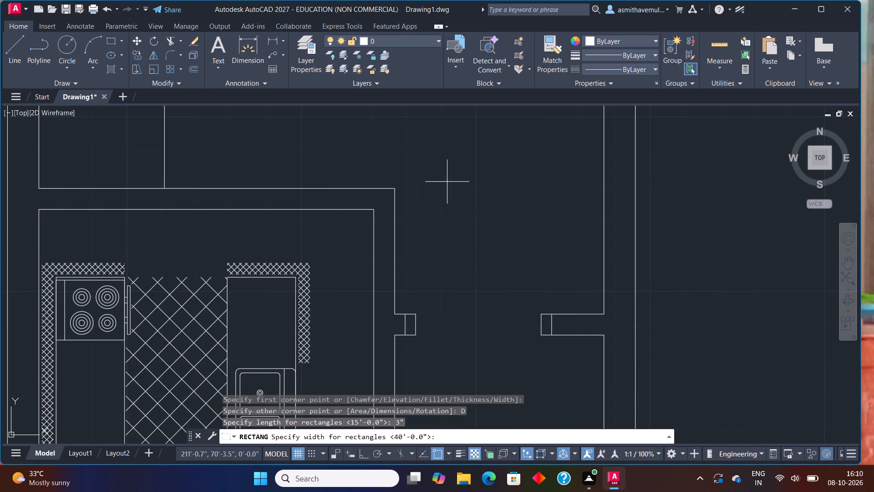
{"action": "type", "text": "3'"}
{"action": "key", "text": "Return"}
{"action": "left_click", "coordinate": [459, 177]}
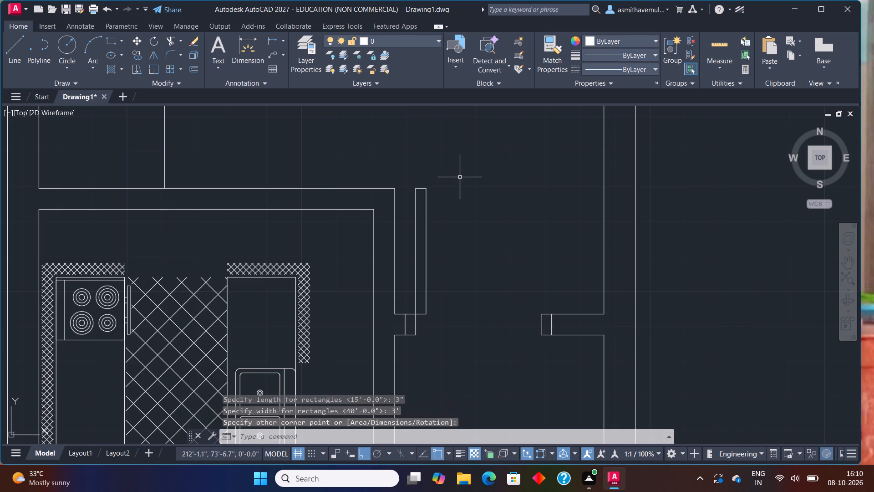
Draw a three-point swing arc through the door leaf's two top corners, ending at the upper corner of the right jamb.
{"action": "type", "text": "ARC"}
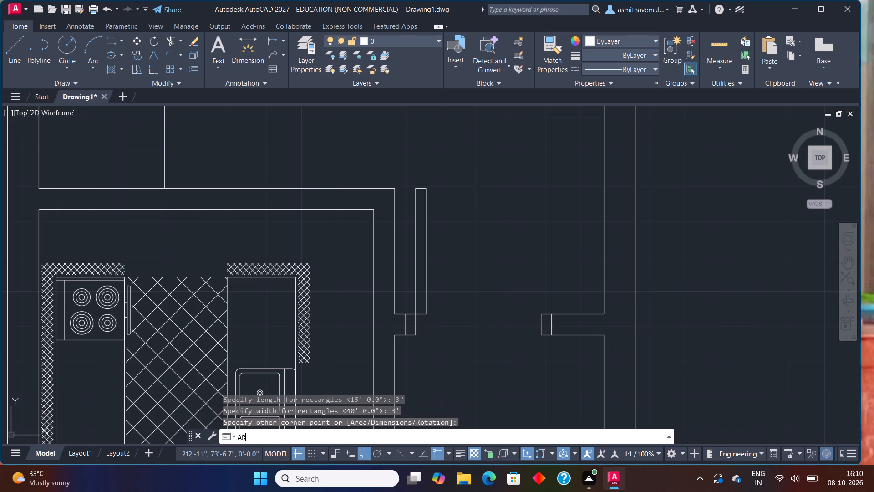
{"action": "key", "text": "Return"}
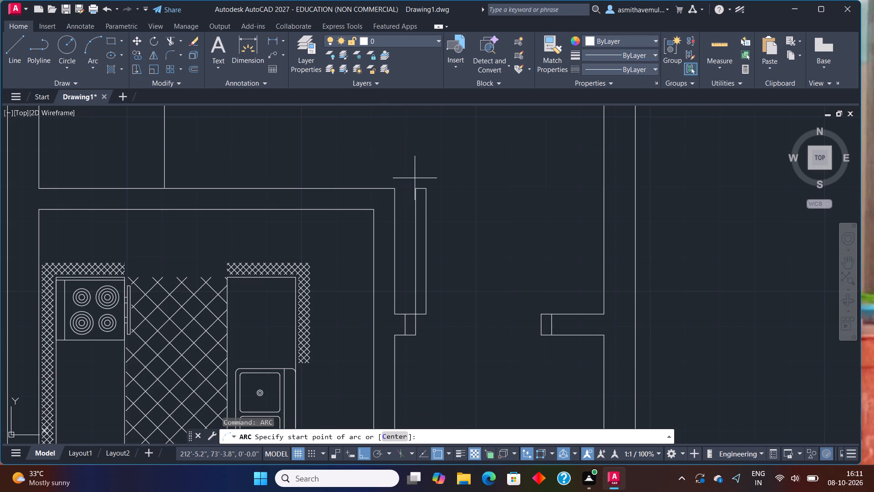
{"action": "left_click", "coordinate": [417, 187]}
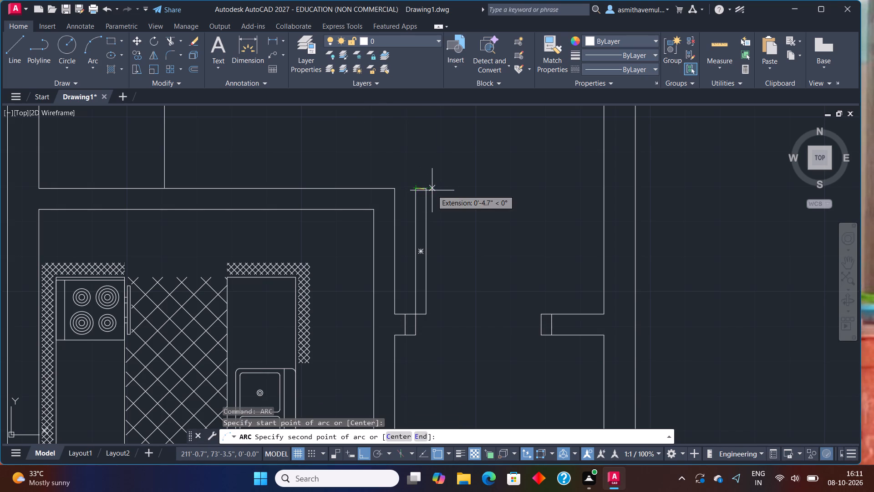
{"action": "left_click", "coordinate": [426, 190]}
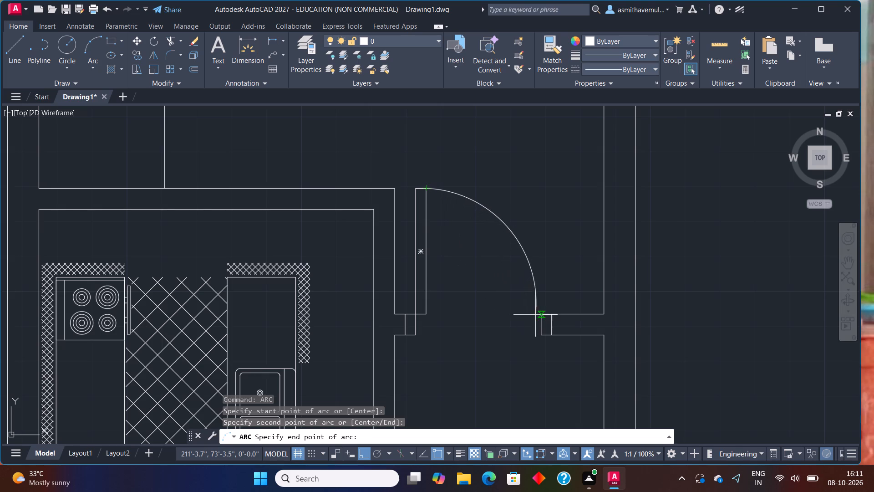
{"action": "left_click", "coordinate": [546, 312]}
Draw a short vertical line across the wall below the kitchen, at the outer edge of the right-hand counter hatch.
{"action": "scroll", "coordinate": [487, 328], "scroll_direction": "down", "scroll_amount": 3}
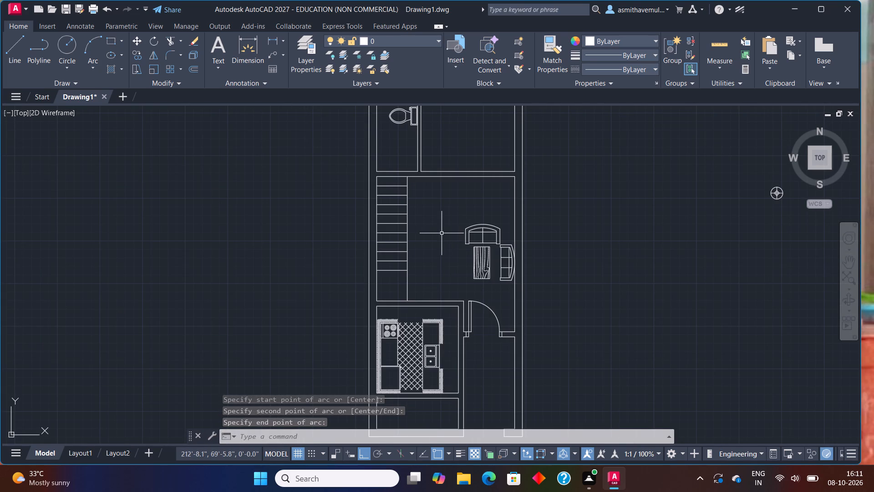
{"action": "middle_click_drag", "start_coordinate": [488, 364], "coordinate": [466, 281]}
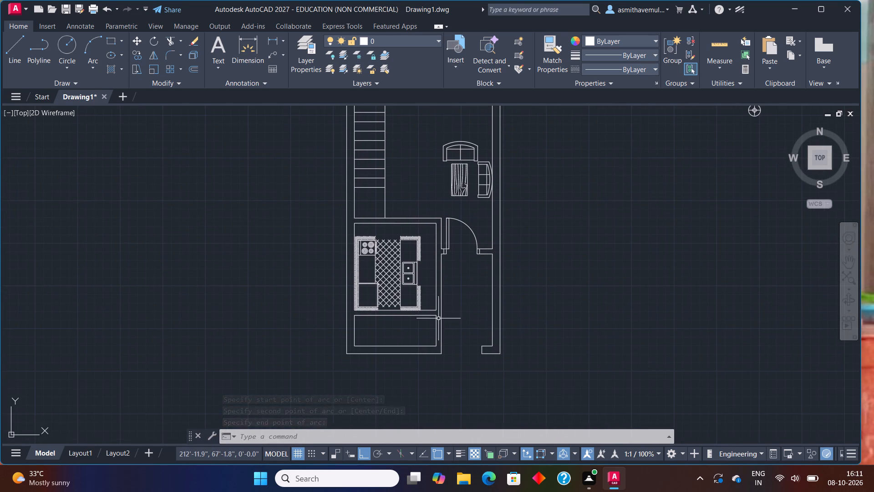
{"action": "scroll", "coordinate": [432, 330], "scroll_direction": "up", "scroll_amount": 2}
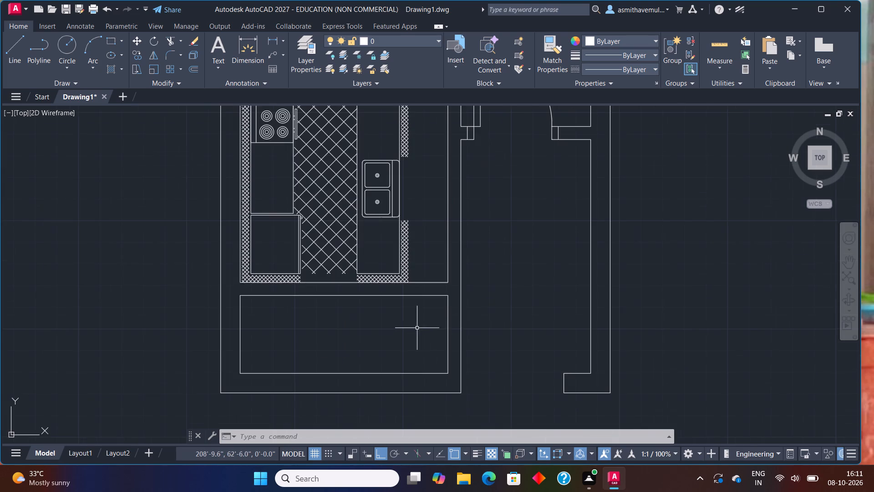
{"action": "scroll", "coordinate": [417, 312], "scroll_direction": "up", "scroll_amount": 1}
{"action": "key", "text": "l"}
{"action": "key", "text": "Return"}
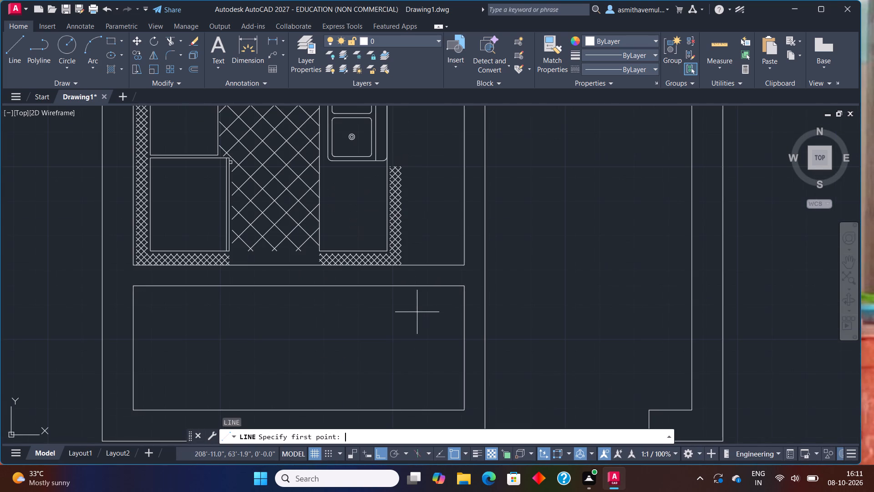
{"action": "left_click", "coordinate": [403, 267]}
{"action": "left_click", "coordinate": [398, 283]}
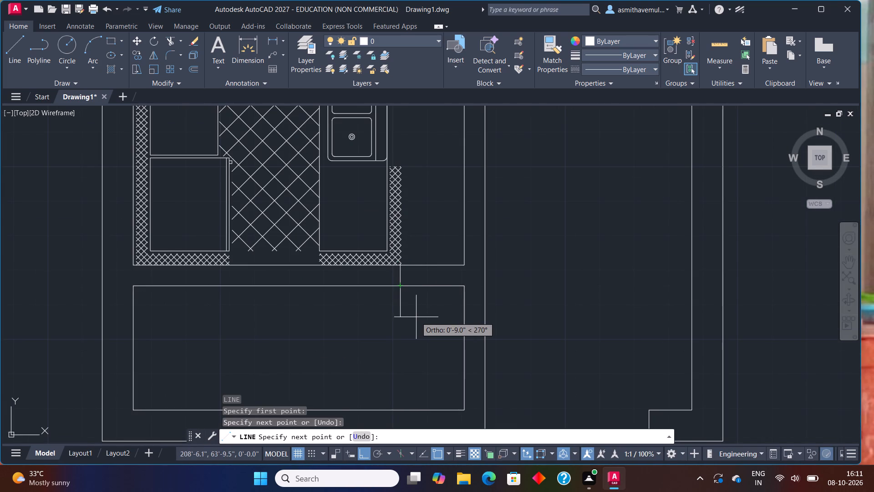
{"action": "key", "text": "Escape"}
Trim both lines of the wall below the kitchen to the right of the short line, closing the gap in the inner side wall line.
{"action": "type", "text": "TR"}
{"action": "key", "text": "i"}
{"action": "key", "text": "m"}
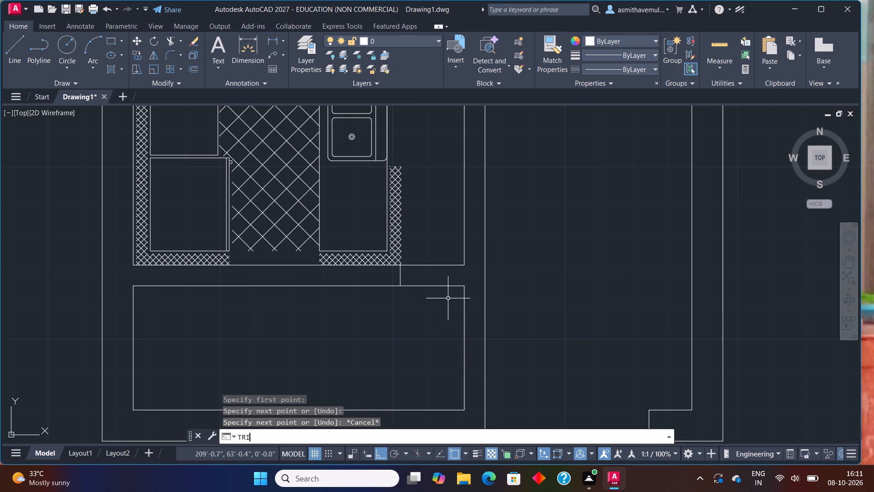
{"action": "key", "text": "Return"}
{"action": "left_click_drag", "start_coordinate": [440, 304], "coordinate": [427, 240]}
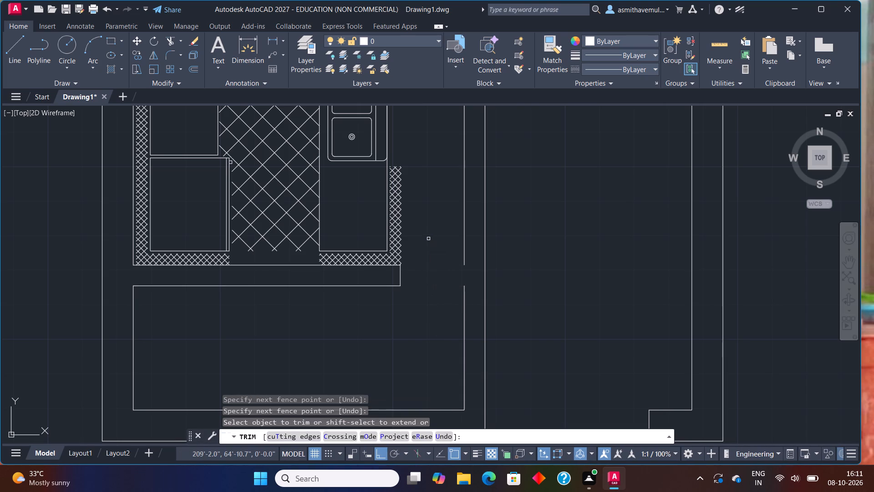
{"action": "left_click", "coordinate": [466, 258], "text": "shift"}
{"action": "scroll", "coordinate": [523, 258], "scroll_direction": "down", "scroll_amount": 3}
{"action": "middle_click_drag", "start_coordinate": [520, 258], "coordinate": [519, 258]}
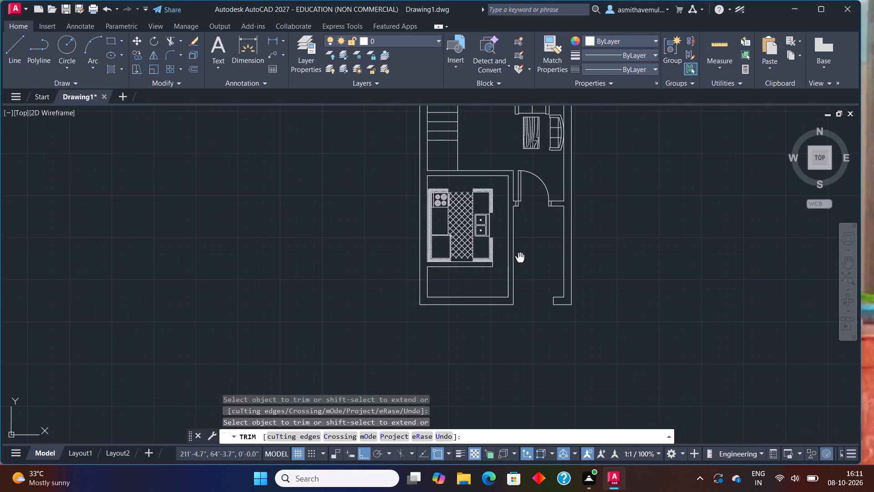
{"action": "middle_click_drag", "start_coordinate": [519, 258], "coordinate": [499, 364]}
{"action": "key", "text": "Escape"}
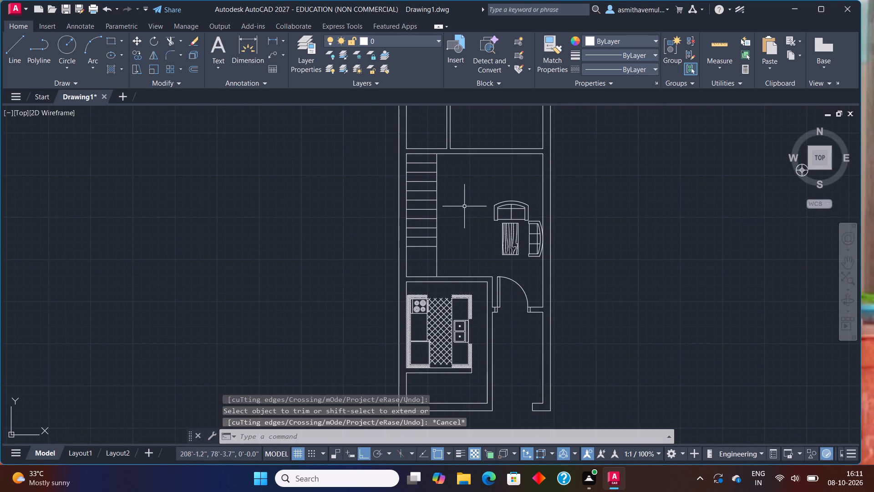
Trim away the staircase's five upper tread lines and the side line beside them.
{"action": "middle_click_drag", "start_coordinate": [464, 206], "coordinate": [437, 328]}
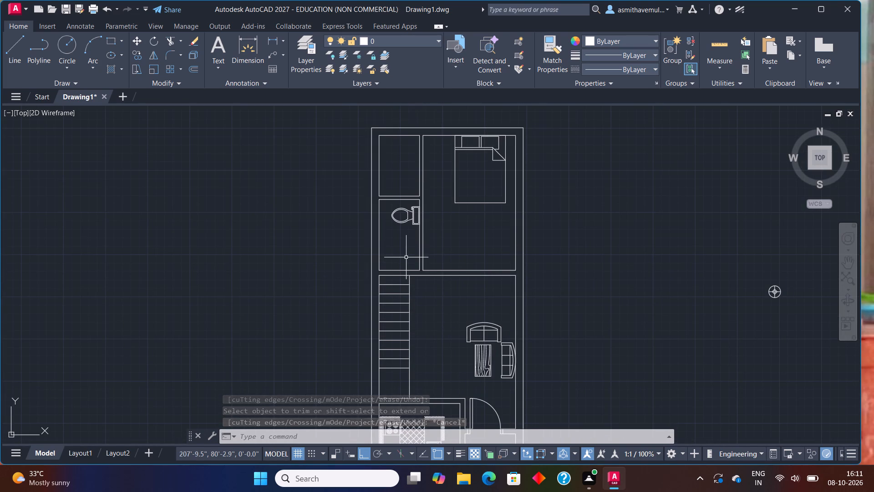
{"action": "scroll", "coordinate": [406, 257], "scroll_direction": "up", "scroll_amount": 1}
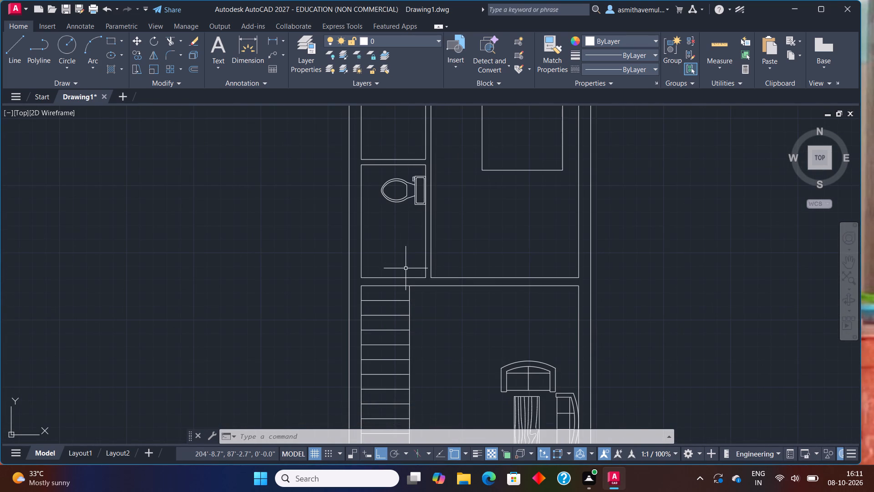
{"action": "scroll", "coordinate": [407, 268], "scroll_direction": "up", "scroll_amount": 2}
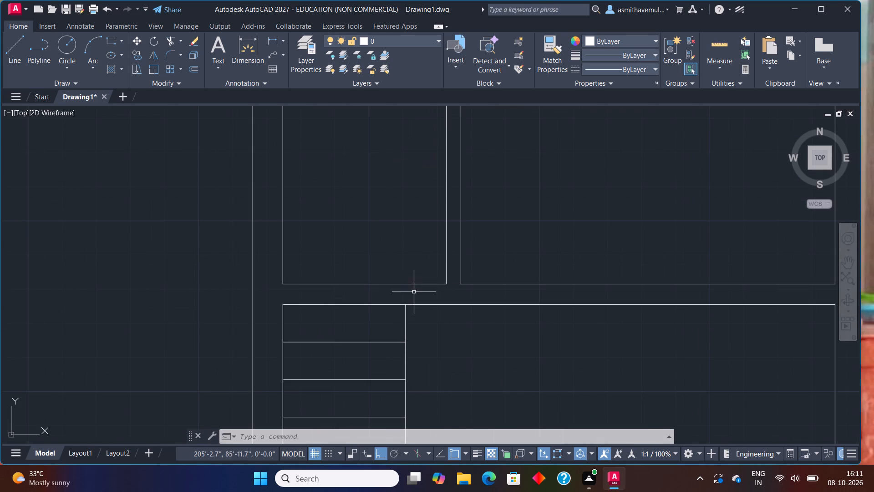
{"action": "scroll", "coordinate": [402, 325], "scroll_direction": "down", "scroll_amount": 1}
{"action": "middle_click_drag", "start_coordinate": [416, 346], "coordinate": [417, 345]}
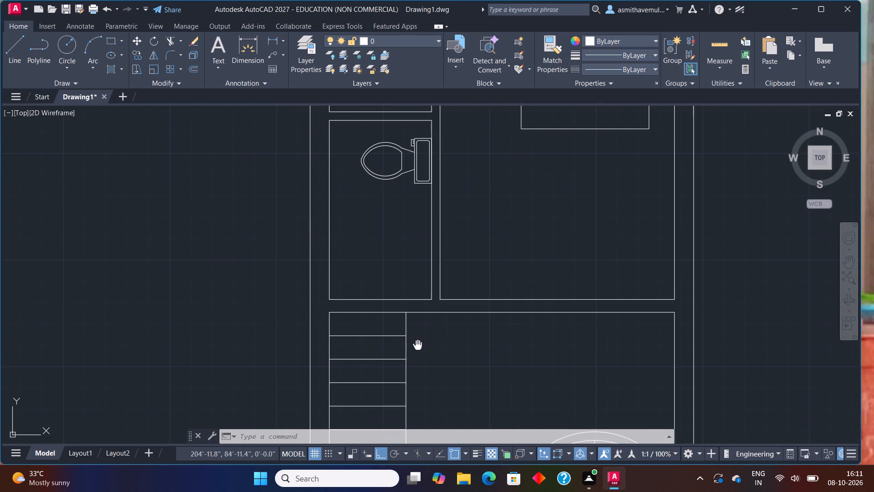
{"action": "middle_click_drag", "start_coordinate": [417, 345], "coordinate": [393, 260]}
{"action": "scroll", "coordinate": [382, 293], "scroll_direction": "down", "scroll_amount": 1}
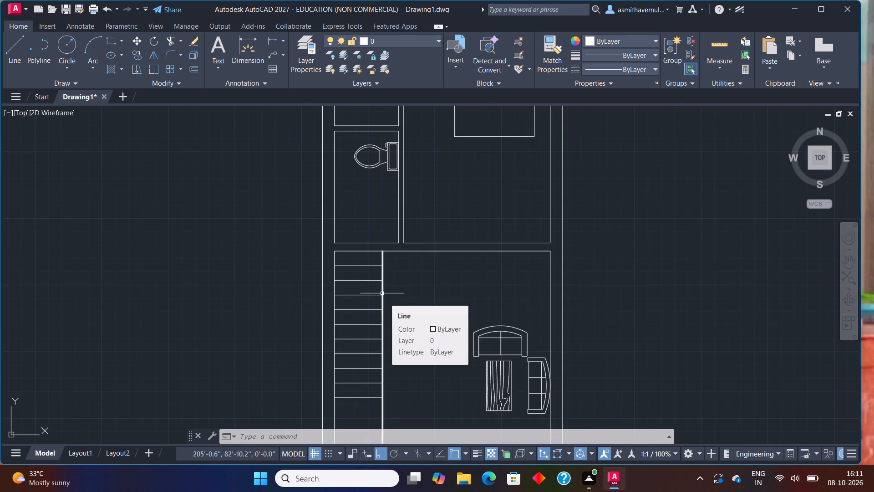
{"action": "type", "text": "TRIM"}
{"action": "key", "text": "Return"}
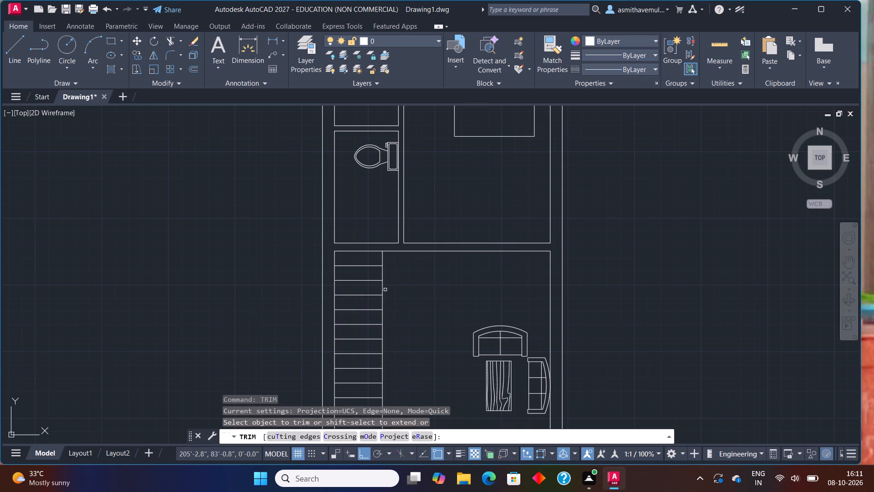
{"action": "middle_click_drag", "start_coordinate": [383, 287], "coordinate": [371, 223]}
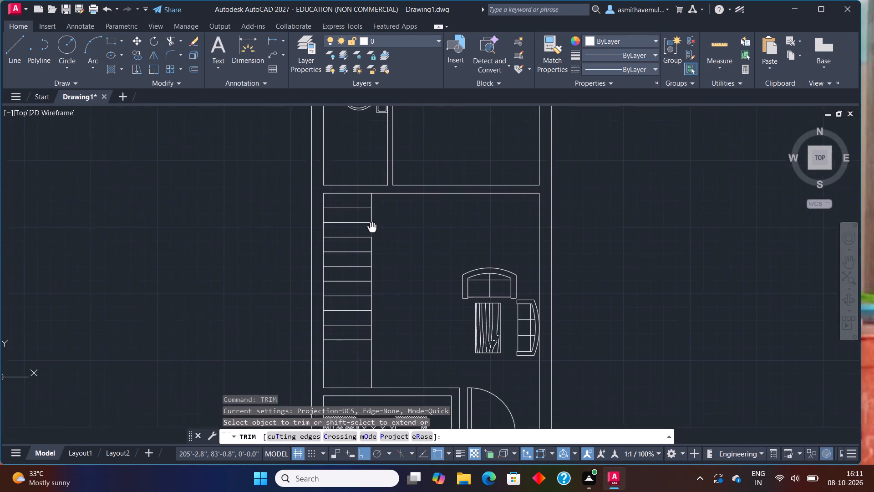
{"action": "middle_click_drag", "start_coordinate": [371, 223], "coordinate": [349, 195]}
{"action": "left_click_drag", "start_coordinate": [360, 230], "coordinate": [359, 231]}
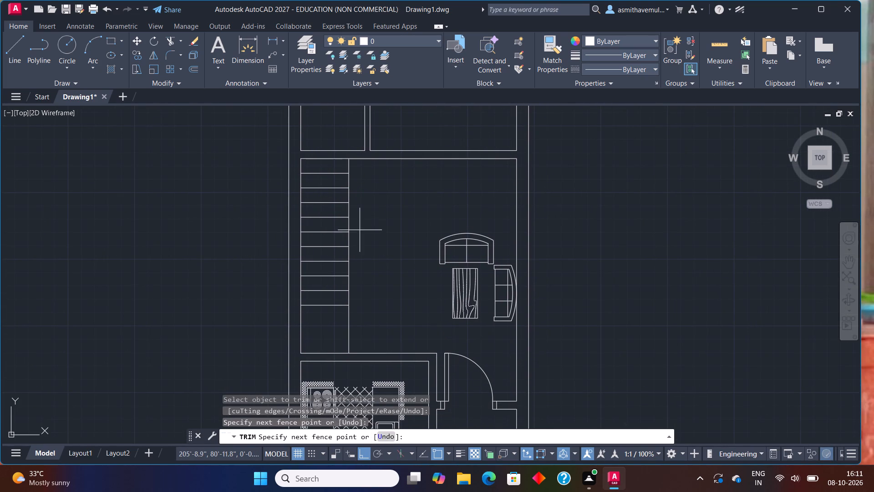
{"action": "left_click_drag", "start_coordinate": [359, 231], "coordinate": [322, 227]}
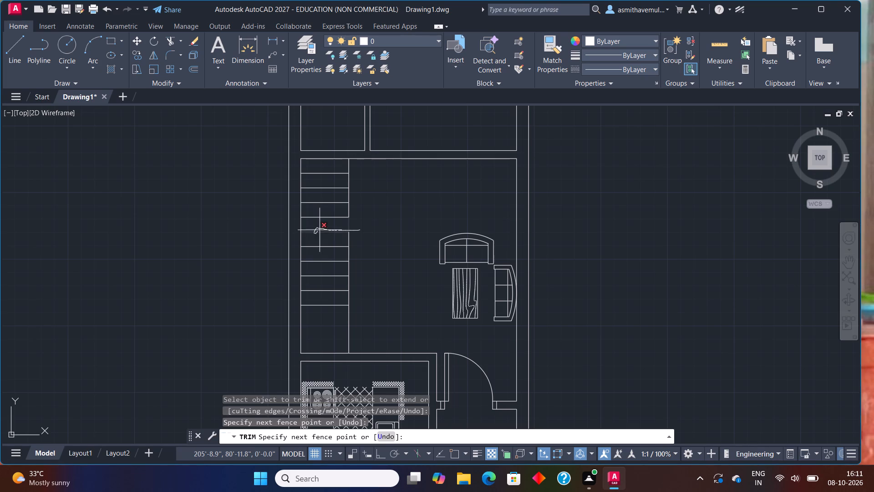
{"action": "left_click_drag", "start_coordinate": [322, 227], "coordinate": [349, 167]}
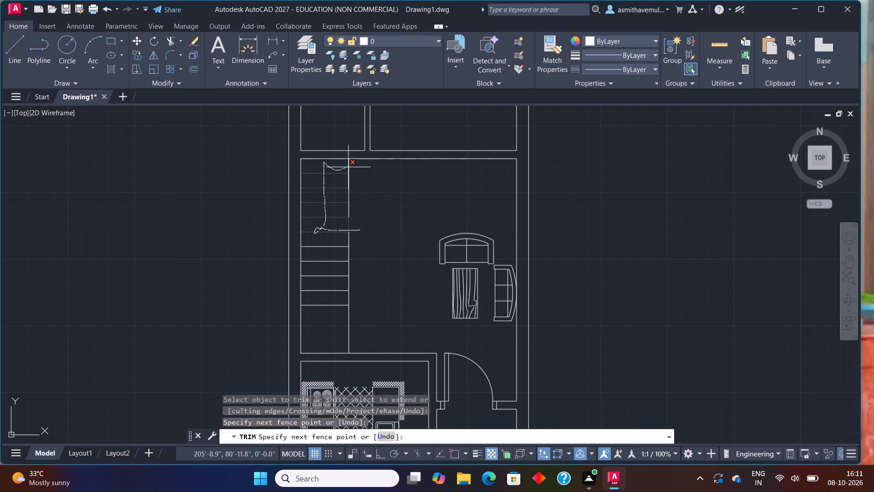
{"action": "left_click_drag", "start_coordinate": [349, 167], "coordinate": [346, 208]}
{"action": "left_click_drag", "start_coordinate": [346, 208], "coordinate": [344, 234]}
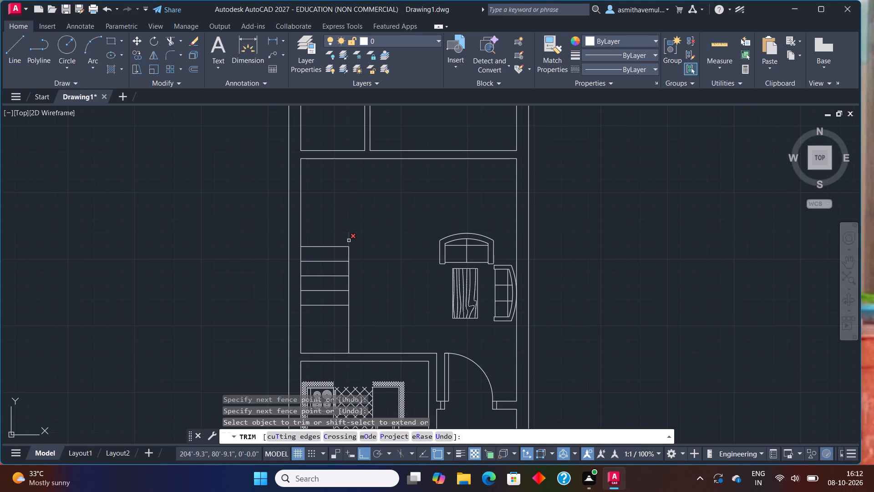
Extend the staircase's side line back up to the upper partition line.
{"action": "left_click", "coordinate": [349, 241], "text": "shift"}
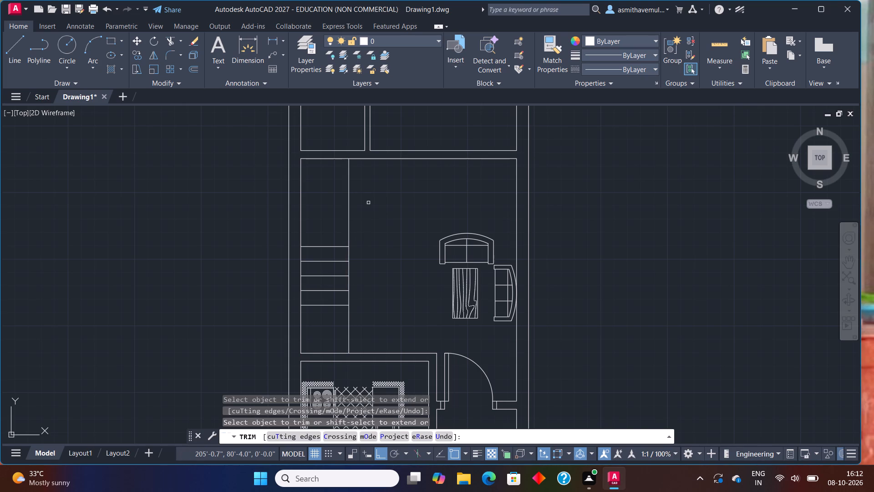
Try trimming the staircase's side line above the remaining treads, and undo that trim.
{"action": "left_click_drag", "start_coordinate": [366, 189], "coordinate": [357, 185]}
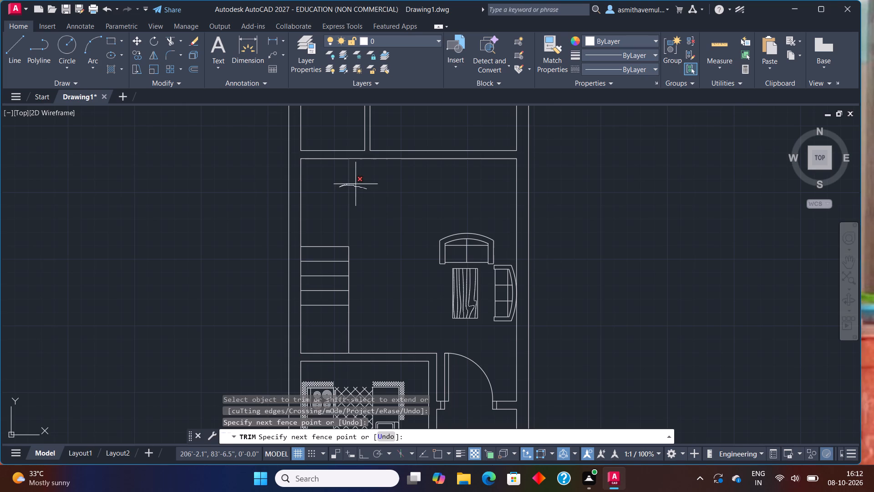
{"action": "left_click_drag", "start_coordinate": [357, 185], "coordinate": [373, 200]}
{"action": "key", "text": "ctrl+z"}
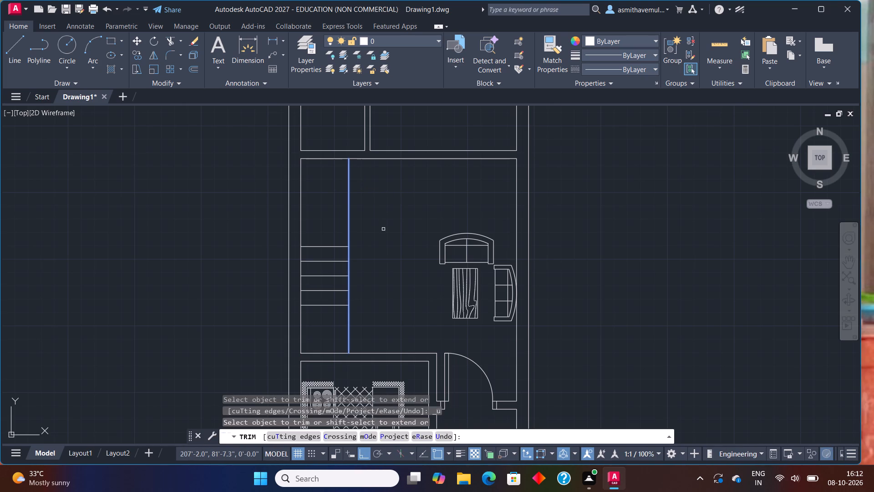
Offset the upper partition's lower line 3' downward across the staircase and living area.
{"action": "key", "text": "Escape"}
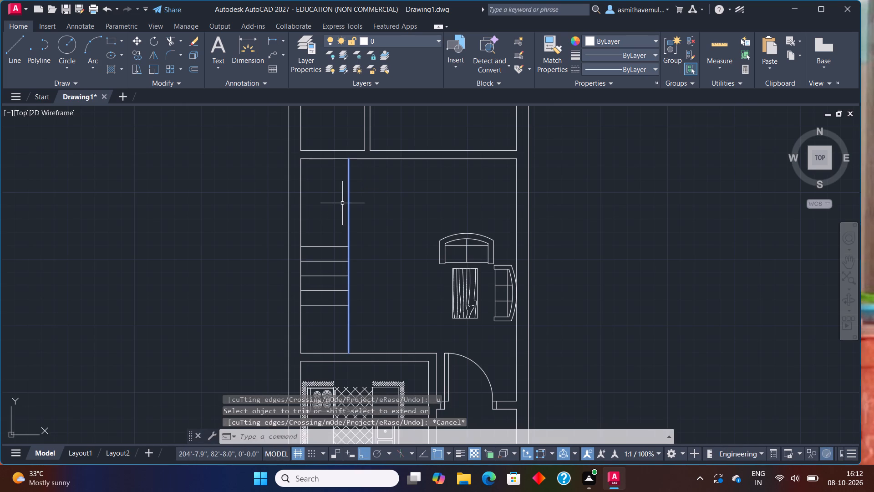
{"action": "left_click", "coordinate": [364, 210]}
{"action": "left_click", "coordinate": [380, 204]}
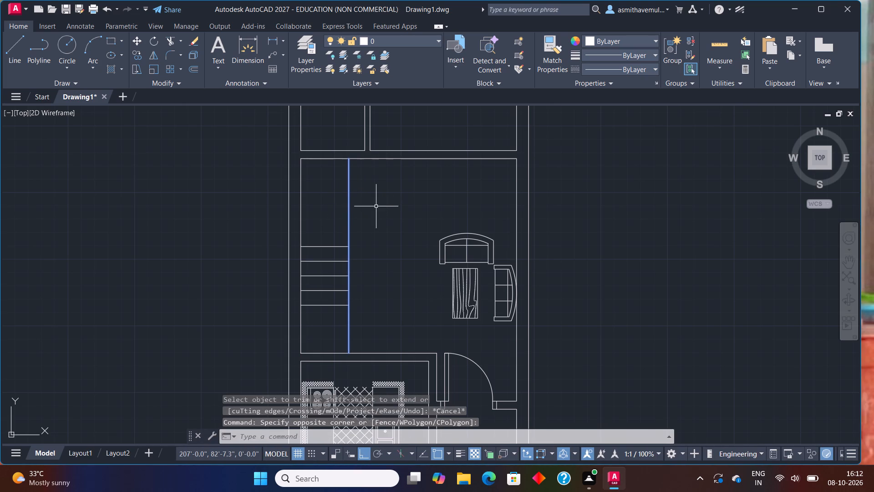
{"action": "key", "text": "o"}
{"action": "key", "text": "Return"}
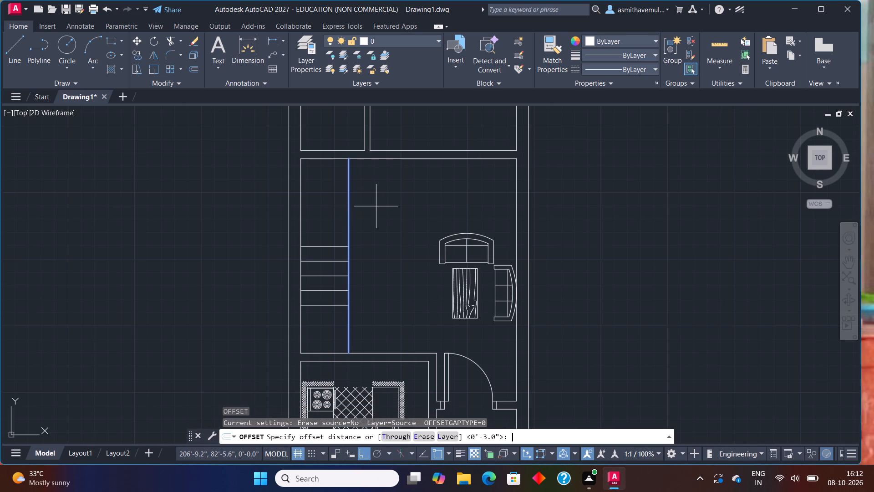
{"action": "type", "text": "3'"}
{"action": "key", "text": "Return"}
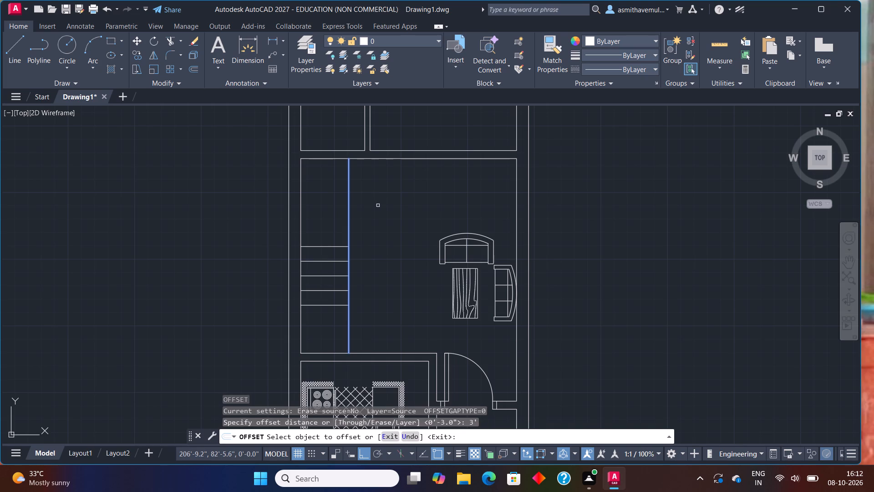
{"action": "left_click", "coordinate": [385, 158]}
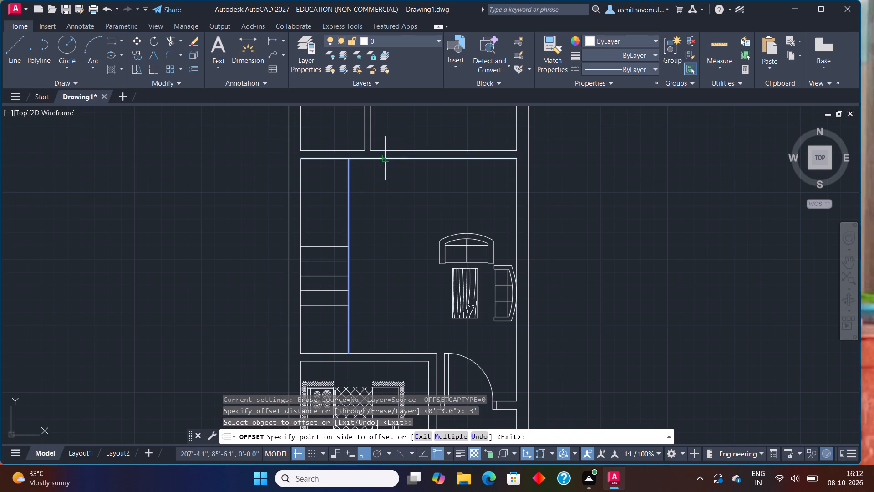
{"action": "left_click", "coordinate": [386, 190]}
{"action": "key", "text": "Escape"}
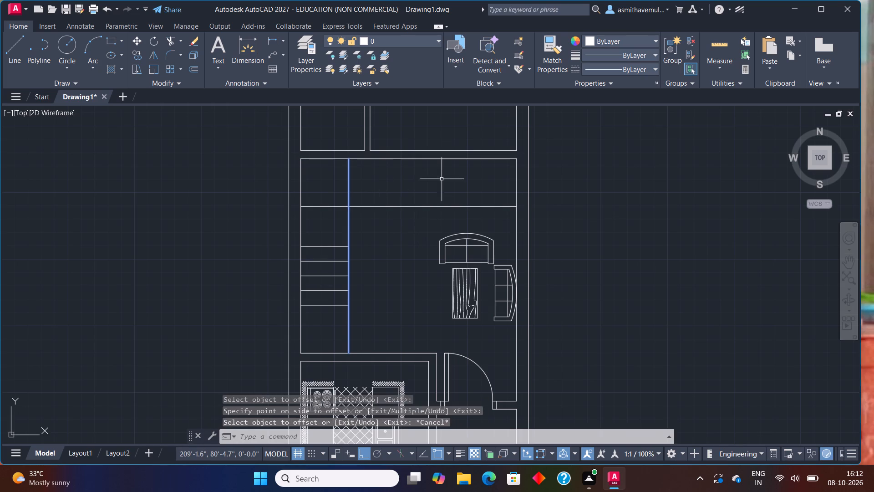
Load the ACAD_ISO02W100 ISO dash linetype and make it the current linetype.
{"action": "left_click", "coordinate": [620, 67]}
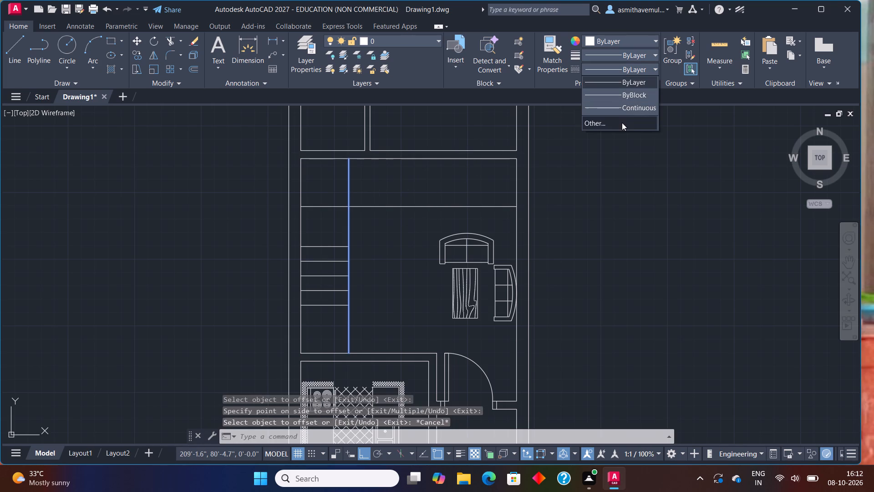
{"action": "left_click", "coordinate": [622, 123]}
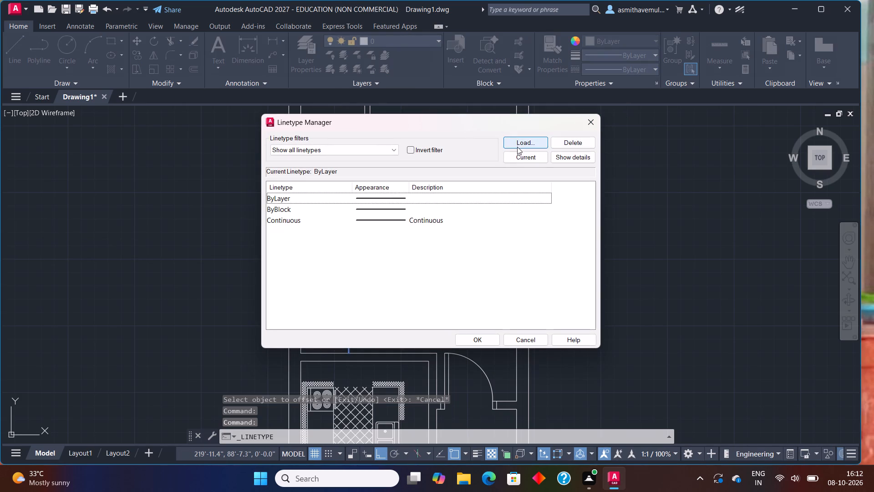
{"action": "left_click", "coordinate": [517, 145]}
{"action": "left_click", "coordinate": [482, 218]}
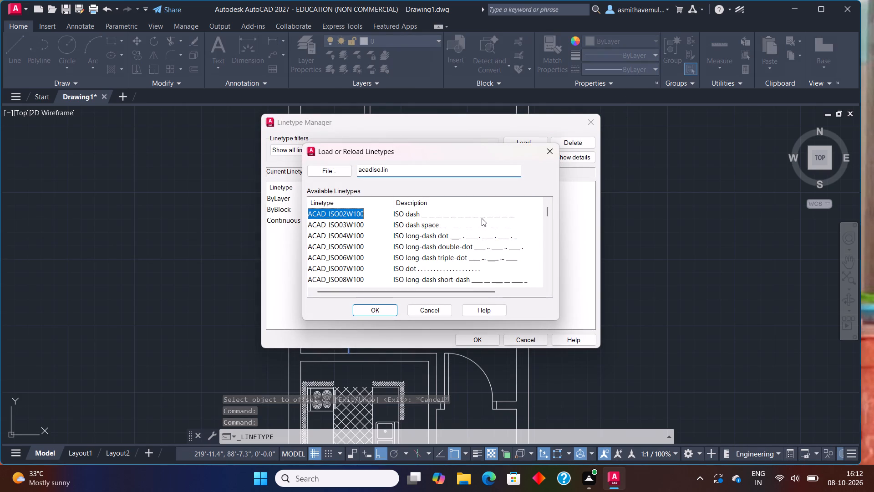
{"action": "left_click", "coordinate": [391, 307]}
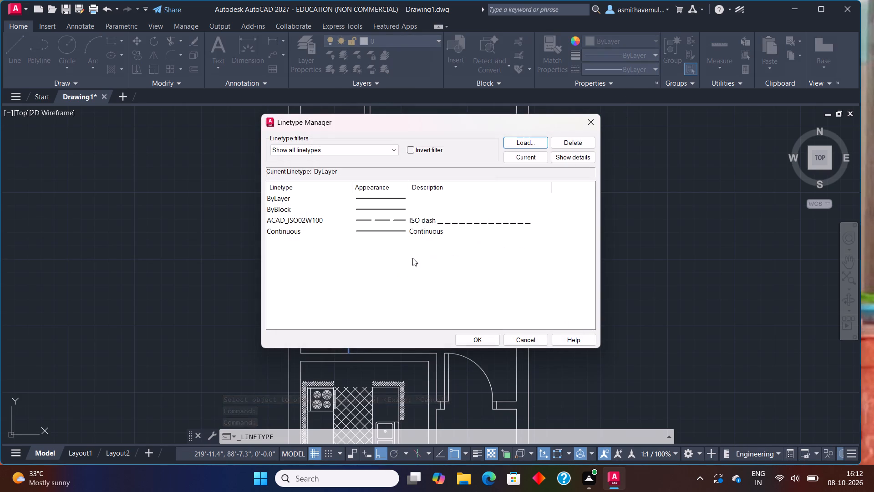
{"action": "left_click", "coordinate": [460, 226]}
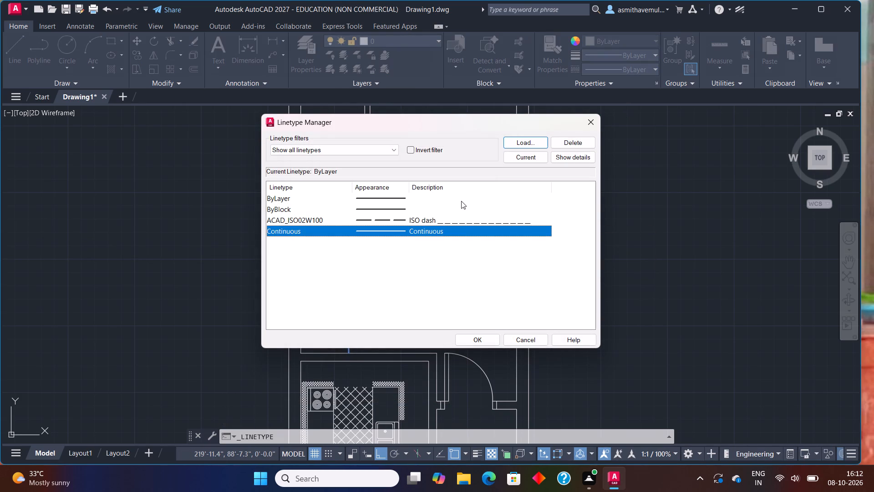
{"action": "left_click", "coordinate": [460, 220]}
{"action": "left_click", "coordinate": [487, 337]}
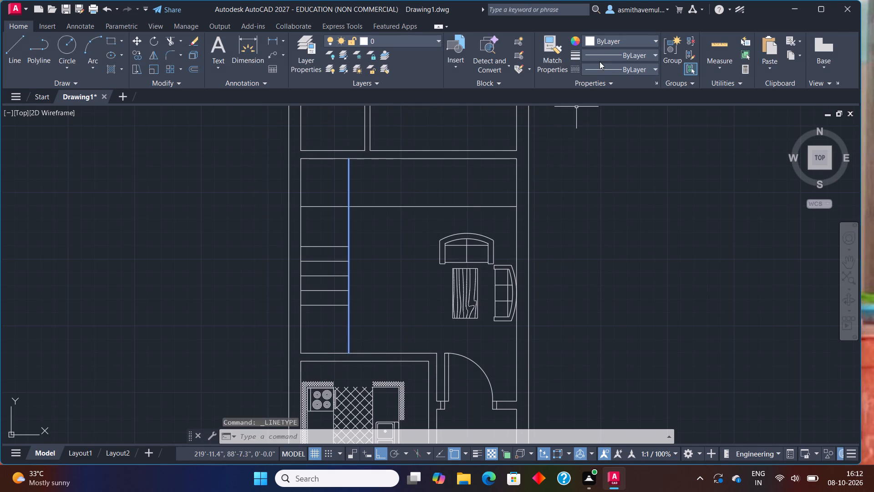
{"action": "left_click", "coordinate": [599, 66]}
{"action": "left_click", "coordinate": [592, 107]}
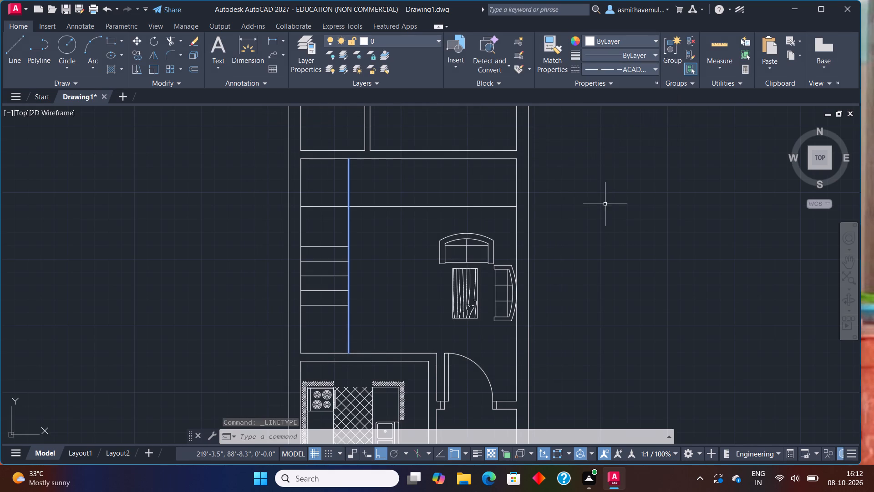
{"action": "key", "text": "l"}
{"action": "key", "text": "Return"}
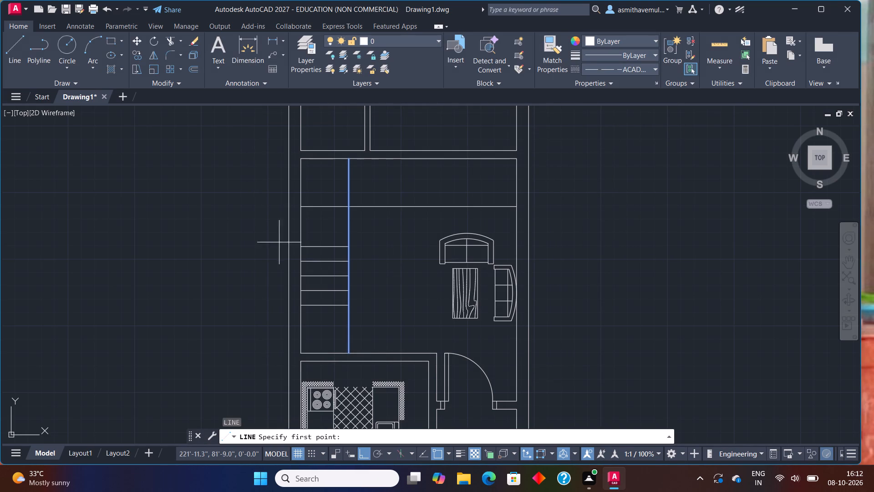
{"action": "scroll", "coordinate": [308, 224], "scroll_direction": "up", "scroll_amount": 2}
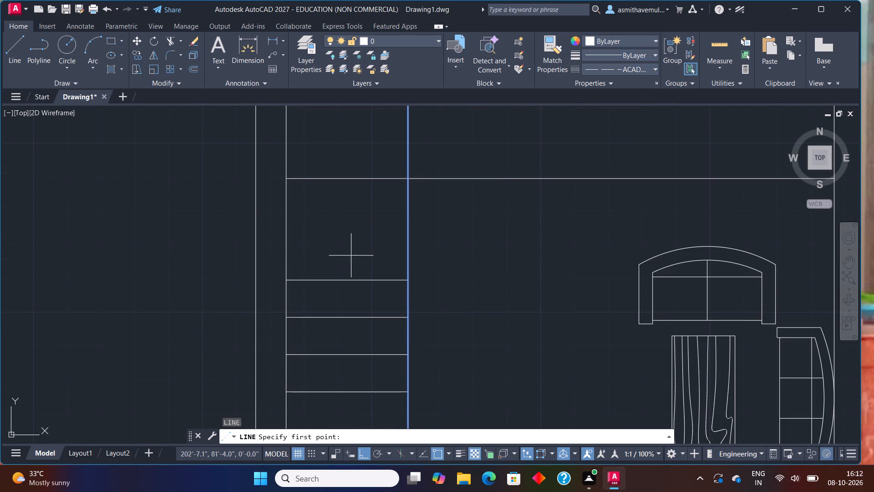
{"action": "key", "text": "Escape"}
Offset the staircase's top tread line upward three times in succession at 11" spacing.
{"action": "key", "text": "o"}
{"action": "key", "text": "Return"}
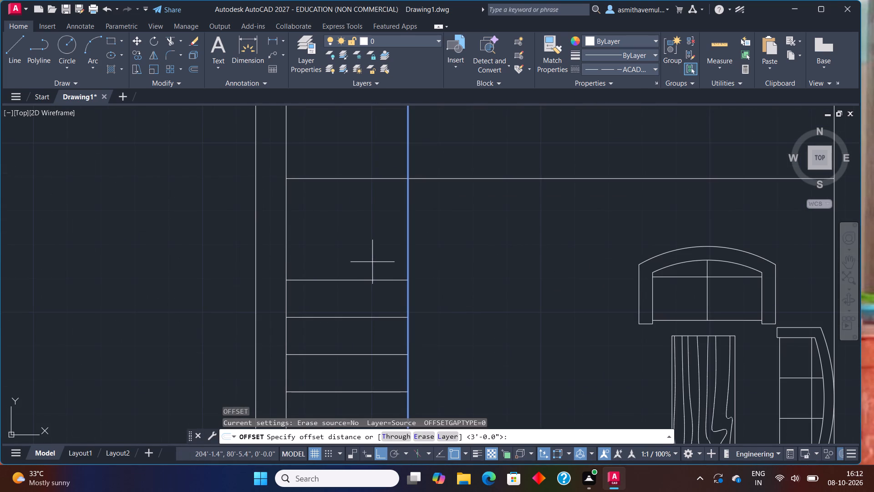
{"action": "type", "text": "11"}
{"action": "key", "text": "shift+quotedbl"}
{"action": "key", "text": "Return"}
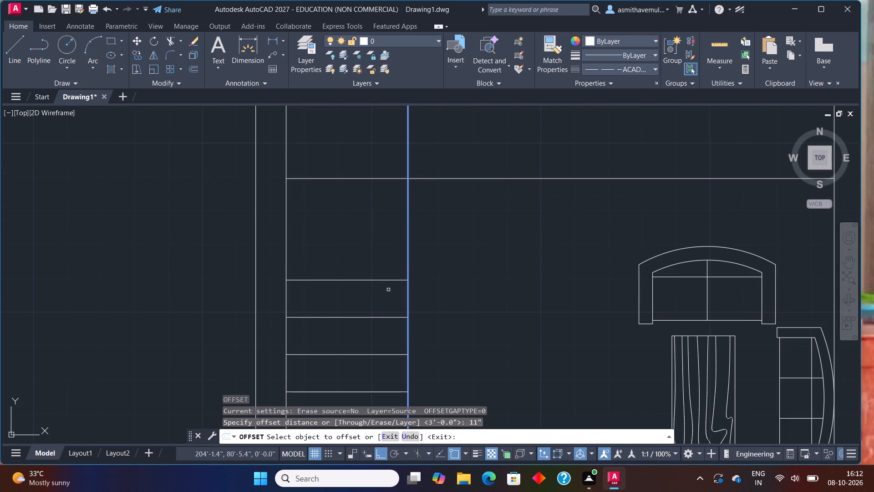
{"action": "left_click", "coordinate": [389, 280]}
{"action": "left_click", "coordinate": [389, 252]}
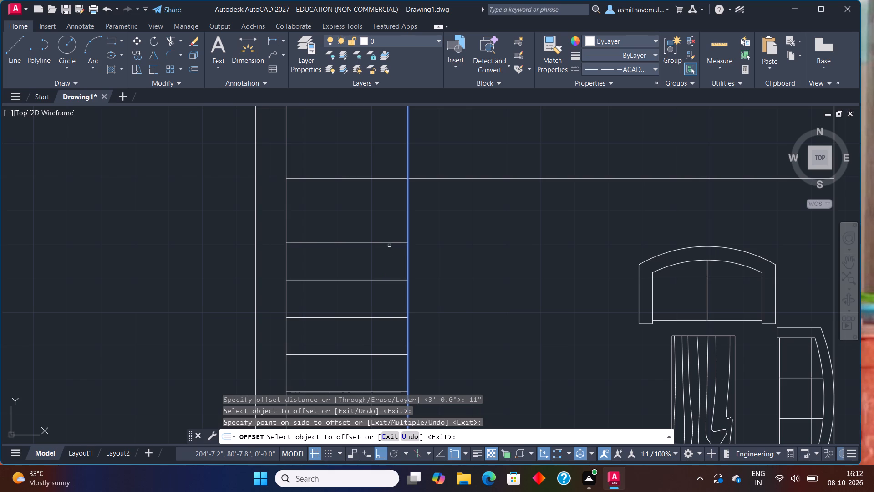
{"action": "left_click", "coordinate": [388, 242]}
{"action": "left_click", "coordinate": [388, 219]}
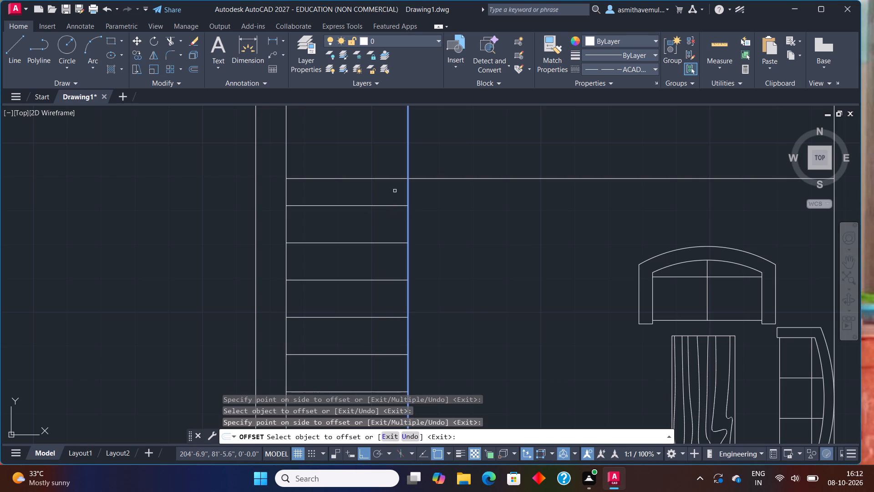
{"action": "left_click", "coordinate": [382, 206]}
{"action": "left_click", "coordinate": [382, 173]}
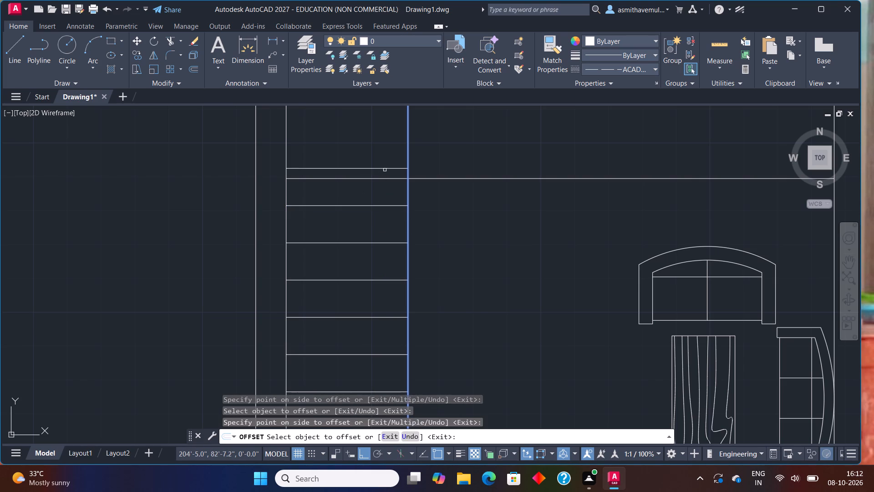
Offset the staircase's side line toward the living area four times in succession at 11" spacing.
{"action": "middle_click_drag", "start_coordinate": [386, 170], "coordinate": [384, 255]}
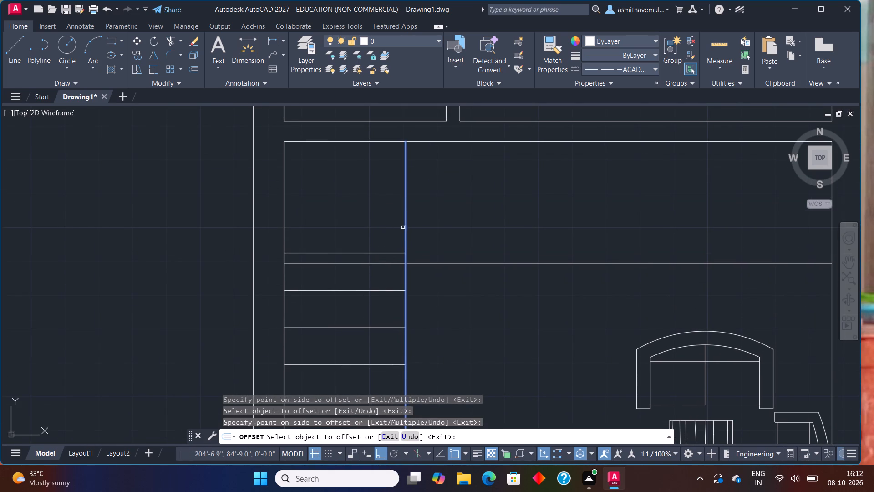
{"action": "left_click", "coordinate": [407, 225]}
{"action": "left_click", "coordinate": [430, 220]}
{"action": "left_click", "coordinate": [440, 221]}
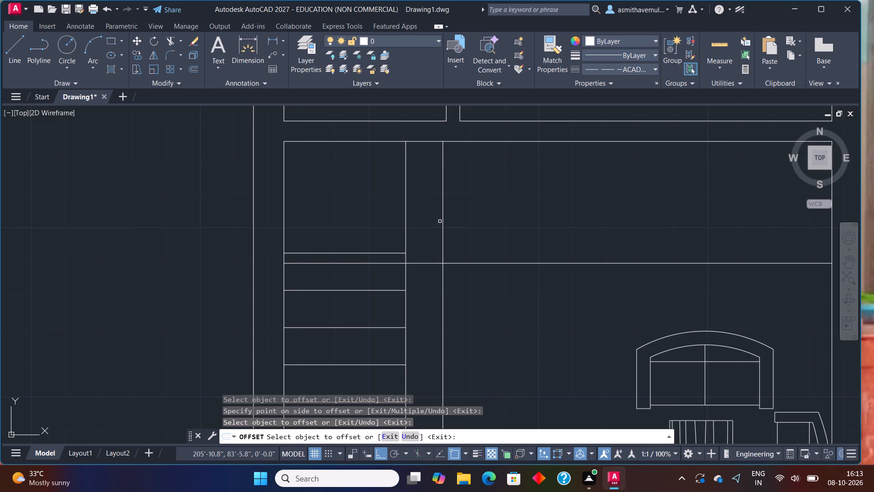
{"action": "left_click", "coordinate": [441, 222]}
{"action": "scroll", "coordinate": [478, 218], "scroll_direction": "down", "scroll_amount": 1}
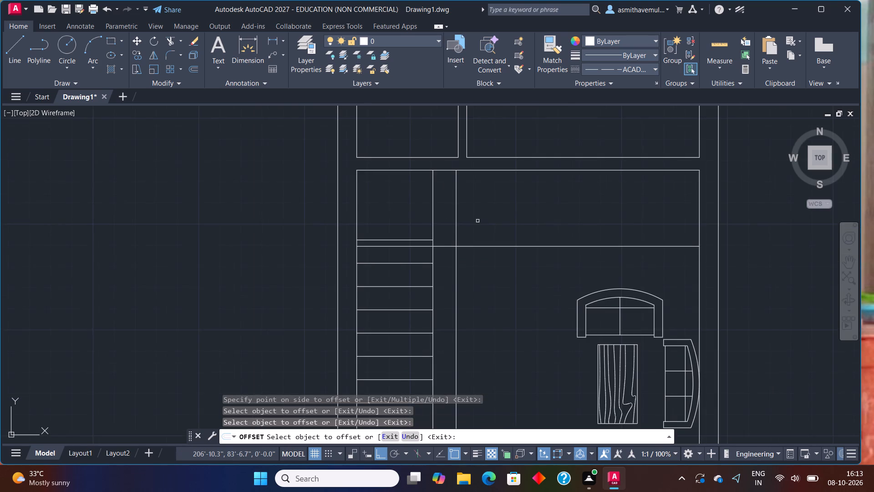
{"action": "scroll", "coordinate": [478, 221], "scroll_direction": "down", "scroll_amount": 1}
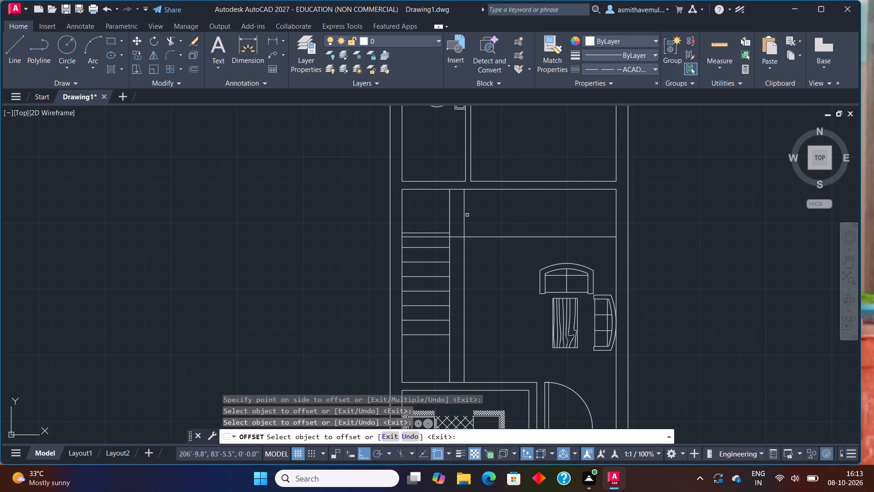
{"action": "left_click", "coordinate": [465, 218]}
{"action": "left_click_drag", "start_coordinate": [483, 214], "coordinate": [487, 214]}
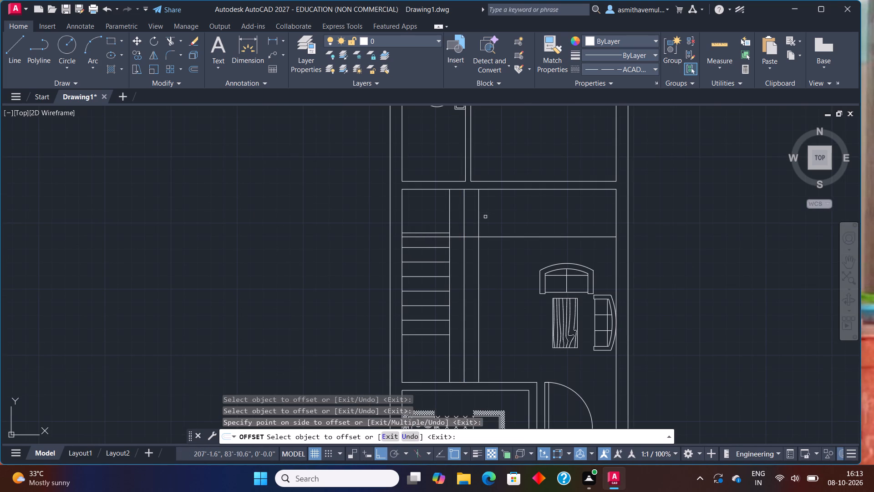
{"action": "double_click", "coordinate": [479, 221]}
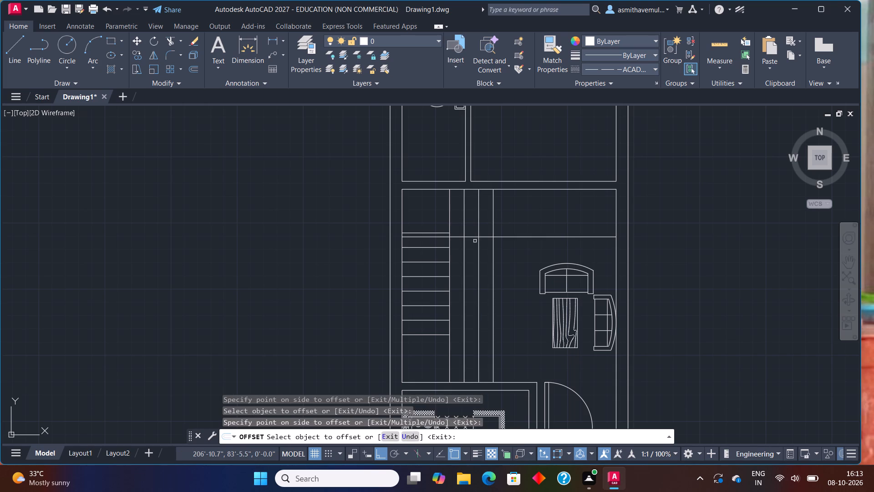
{"action": "left_click", "coordinate": [494, 212]}
{"action": "left_click", "coordinate": [517, 206]}
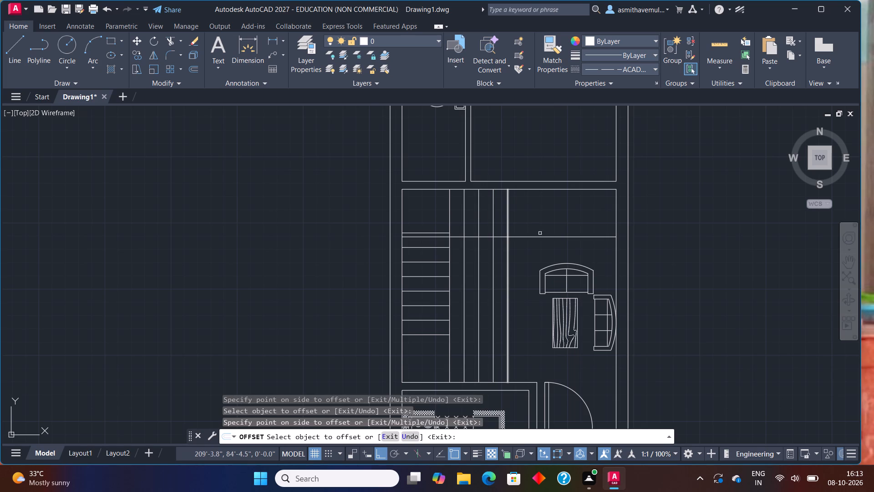
Trim away the part of the long horizontal offset line that crosses the staircase flight.
{"action": "key", "text": "Escape"}
{"action": "key", "text": "t"}
{"action": "key", "text": "r"}
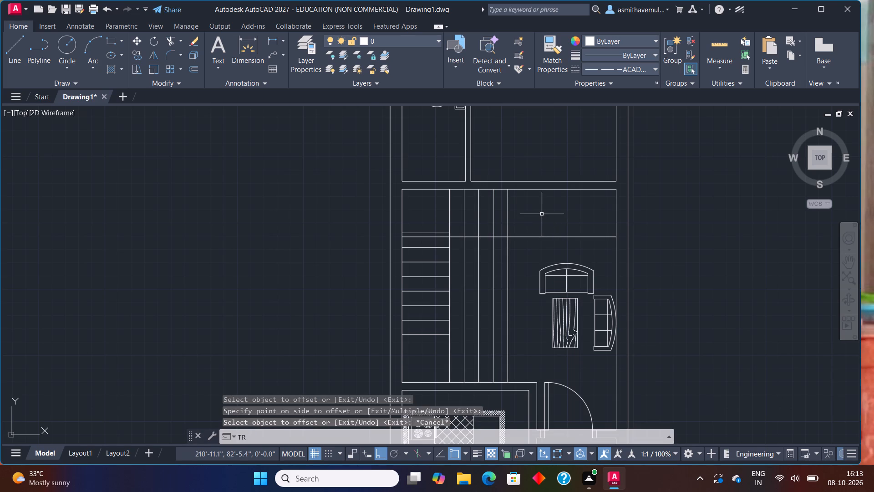
{"action": "key", "text": "i"}
{"action": "key", "text": "m"}
{"action": "key", "text": "Return"}
{"action": "left_click", "coordinate": [429, 237]}
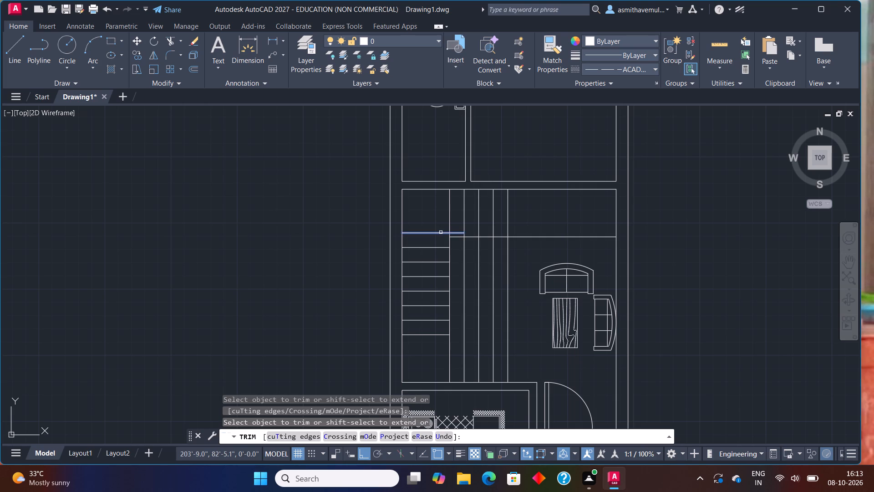
Extend the staircase's top tread line across to the outermost of the four new vertical lines.
{"action": "left_click", "coordinate": [441, 232], "text": "shift"}
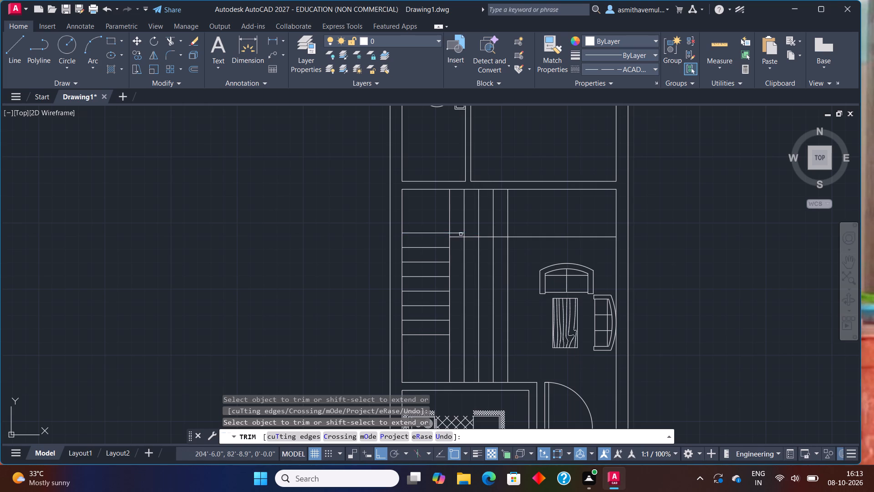
{"action": "left_click", "coordinate": [461, 234], "text": "shift"}
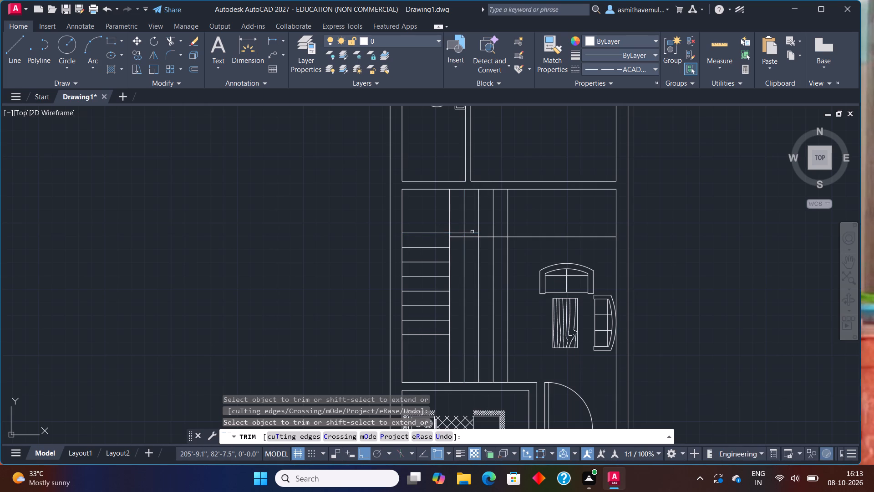
{"action": "left_click", "coordinate": [473, 232], "text": "shift"}
{"action": "left_click", "coordinate": [486, 233], "text": "shift"}
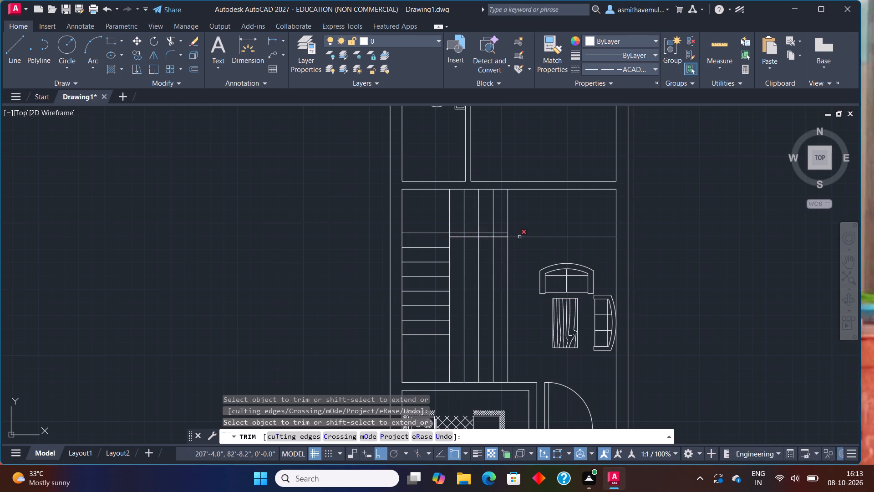
Trim away the four offset vertical lines below the staircase's upper flight, along with the leftover stubs and short horizontal pieces.
{"action": "left_click_drag", "start_coordinate": [525, 233], "coordinate": [494, 235]}
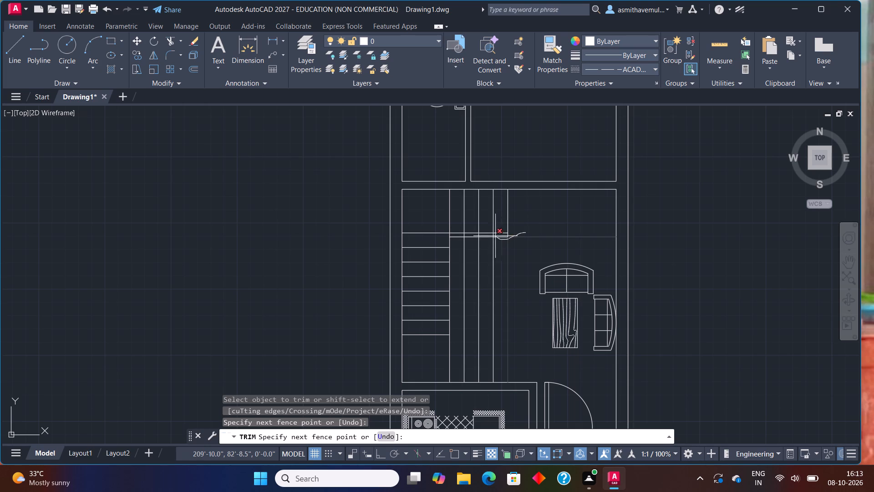
{"action": "left_click_drag", "start_coordinate": [494, 235], "coordinate": [461, 240]}
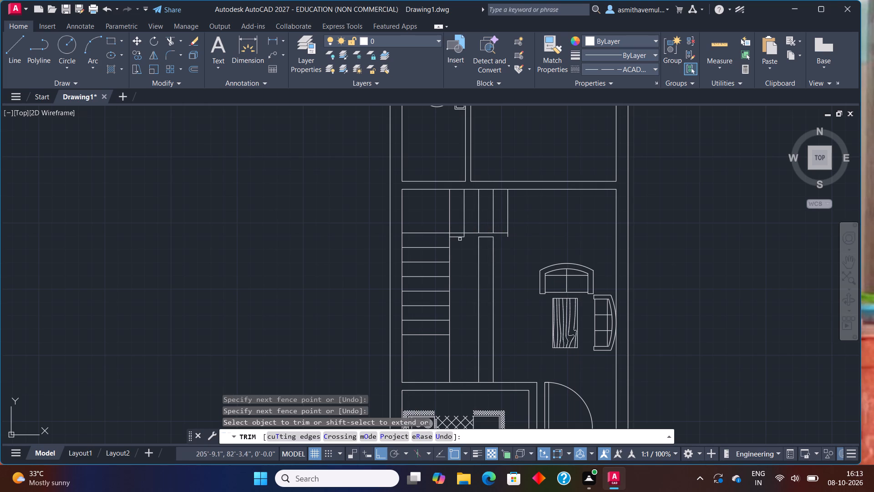
{"action": "scroll", "coordinate": [457, 236], "scroll_direction": "up", "scroll_amount": 1}
{"action": "left_click", "coordinate": [457, 236]}
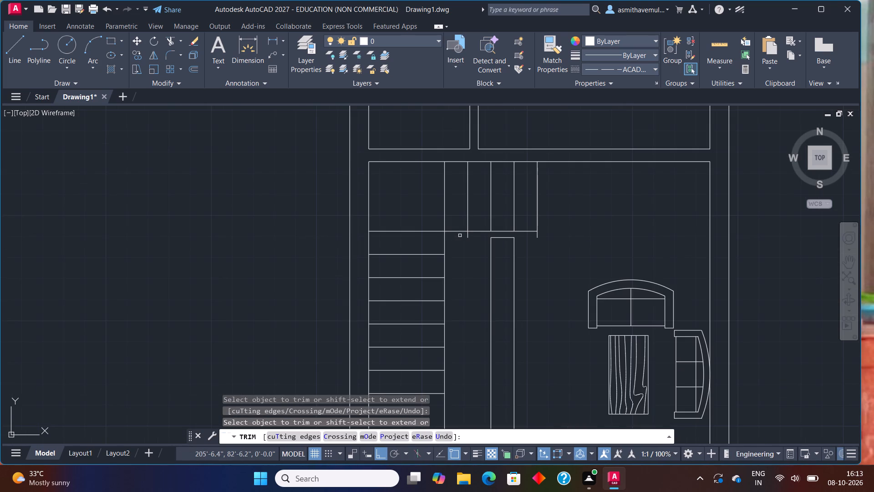
{"action": "left_click", "coordinate": [469, 237]}
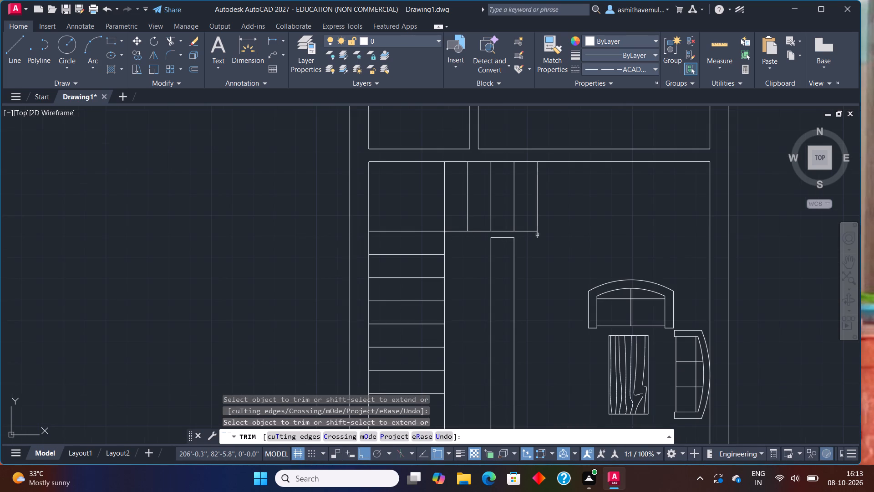
{"action": "left_click", "coordinate": [540, 234]}
{"action": "left_click", "coordinate": [528, 234]}
{"action": "left_click_drag", "start_coordinate": [522, 256], "coordinate": [514, 261]}
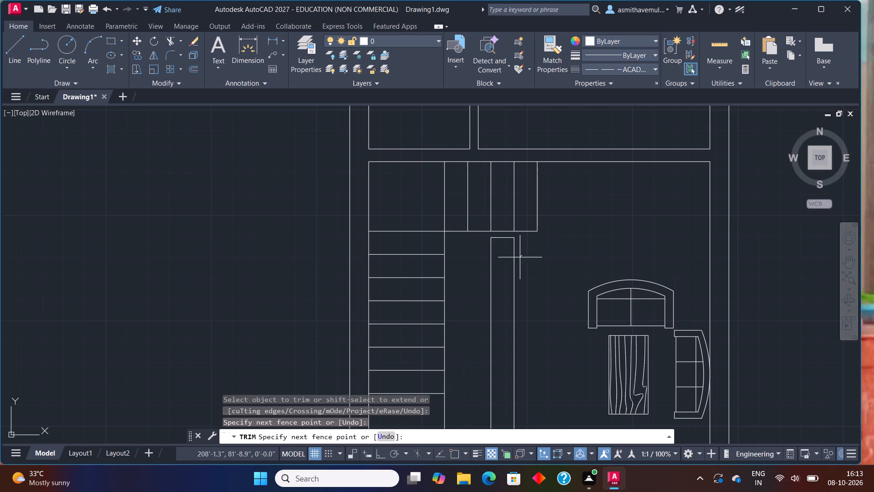
{"action": "left_click_drag", "start_coordinate": [514, 261], "coordinate": [482, 285]}
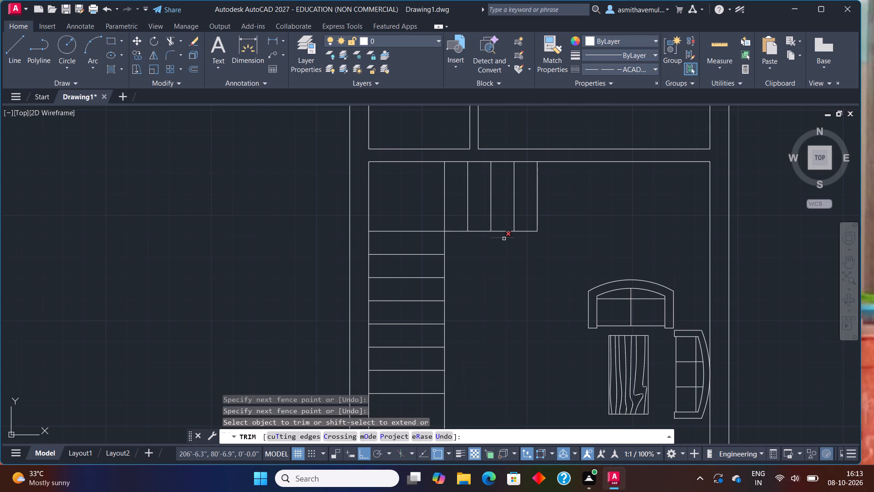
{"action": "left_click", "coordinate": [504, 239]}
{"action": "scroll", "coordinate": [524, 268], "scroll_direction": "down", "scroll_amount": 1}
{"action": "middle_click_drag", "start_coordinate": [506, 279], "coordinate": [483, 253]}
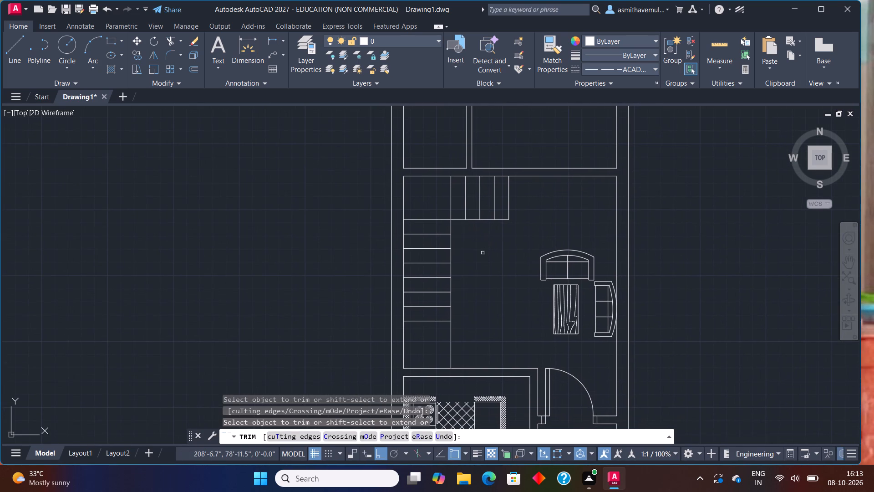
{"action": "key", "text": "Escape"}
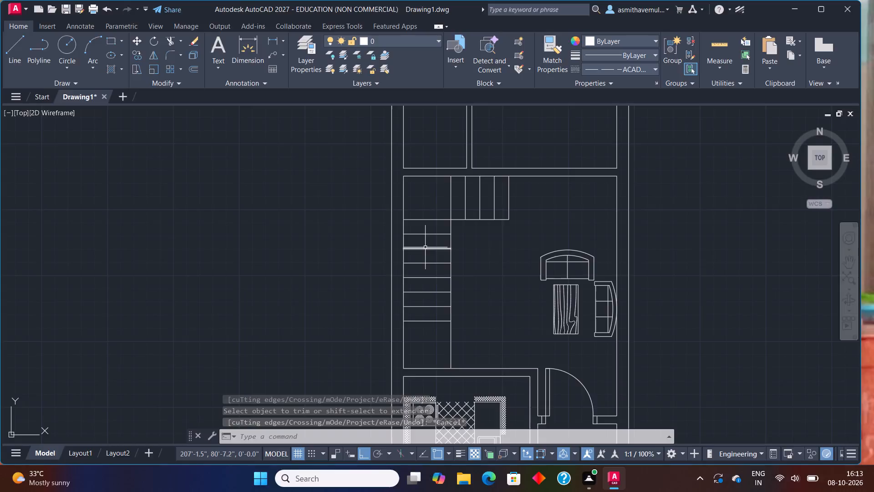
Set the linetype of the lower flight's top three horizontal tread lines, including the long line bordering the upper flight, to ACAD_ISO02W100.
{"action": "left_click", "coordinate": [425, 247]}
{"action": "left_click", "coordinate": [598, 69]}
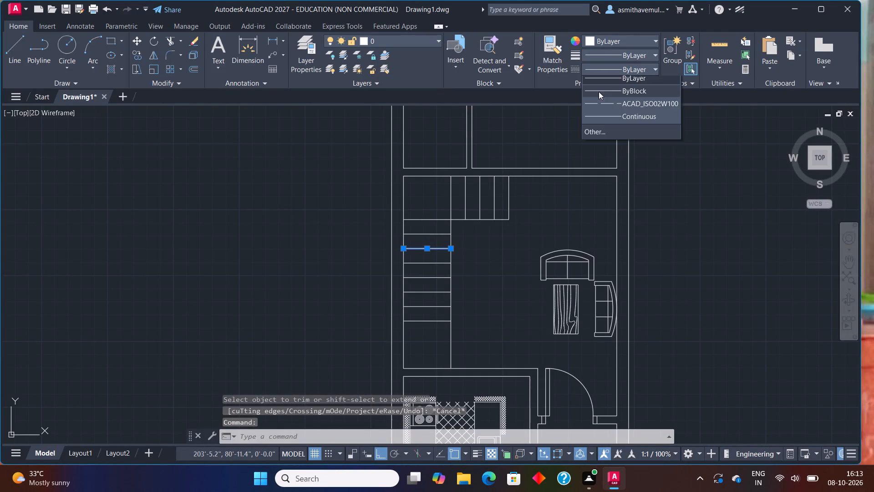
{"action": "left_click", "coordinate": [602, 106]}
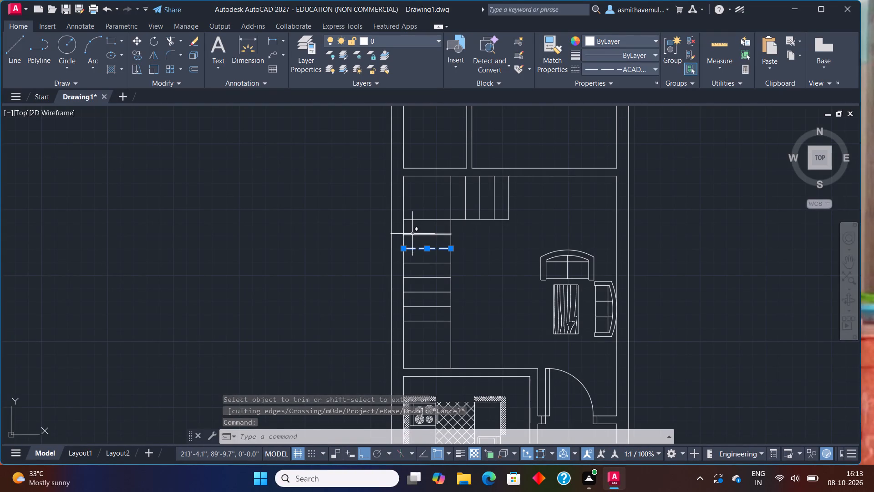
{"action": "left_click", "coordinate": [412, 234]}
{"action": "left_click", "coordinate": [613, 63]}
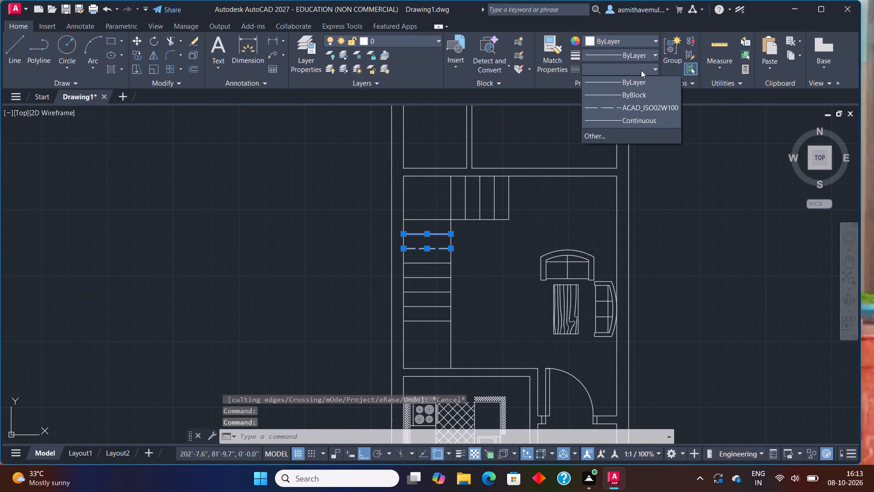
{"action": "left_click", "coordinate": [632, 106]}
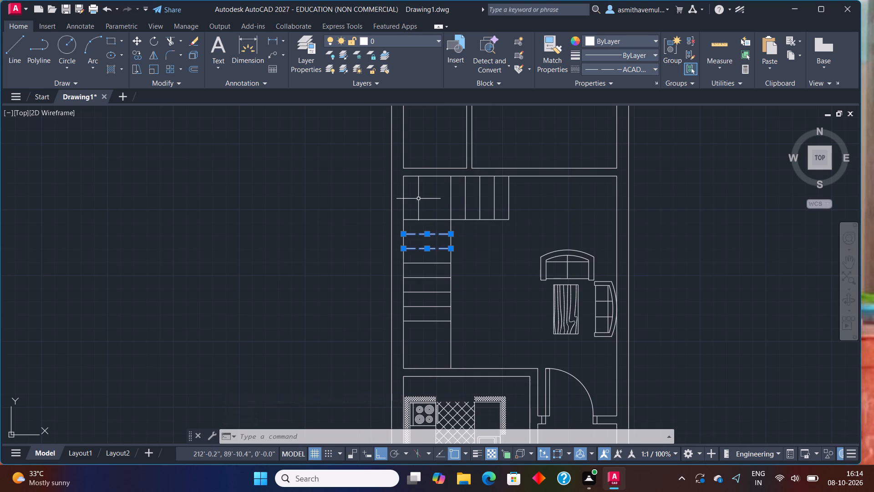
{"action": "left_click", "coordinate": [427, 220]}
{"action": "left_click", "coordinate": [635, 64]}
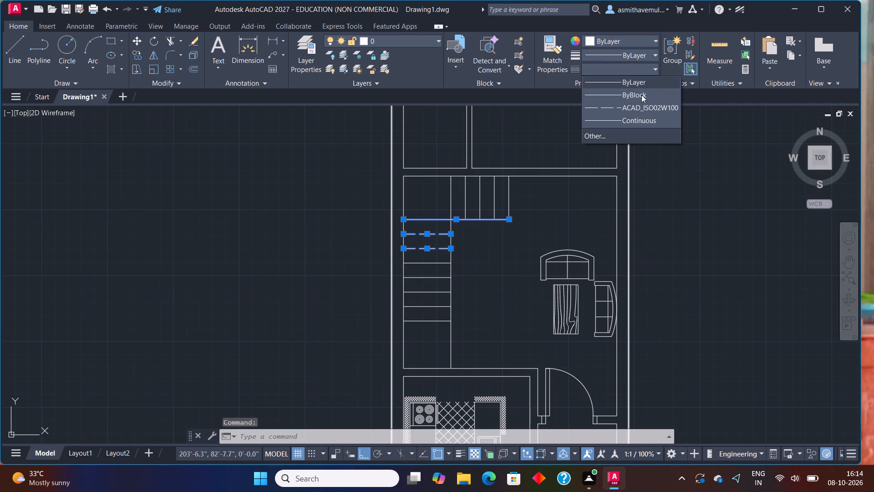
{"action": "left_click", "coordinate": [642, 105]}
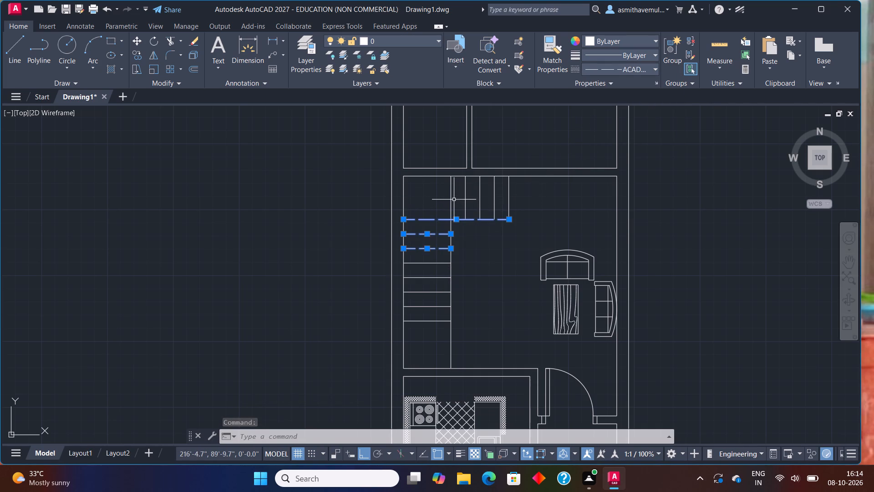
{"action": "left_click", "coordinate": [451, 196]}
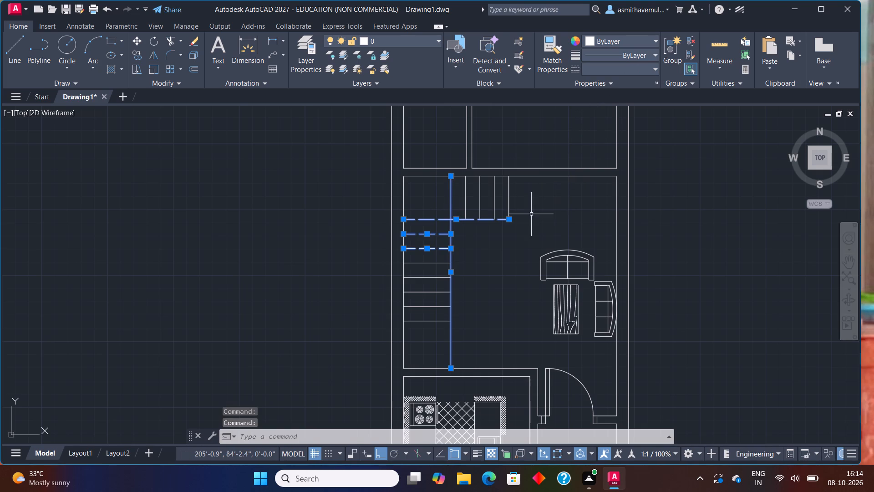
{"action": "left_click", "coordinate": [522, 225]}
{"action": "left_click_drag", "start_coordinate": [509, 249], "coordinate": [504, 261]}
{"action": "key", "text": "Escape"}
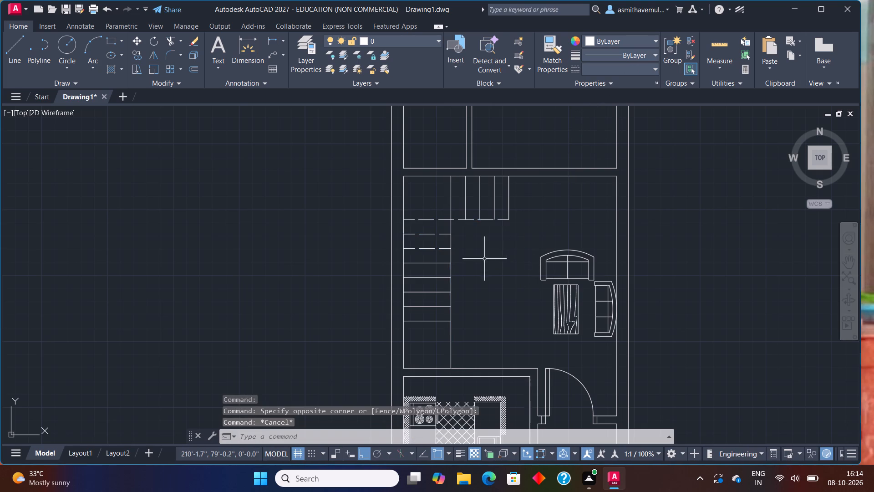
Set the linetype of the upper flight's four vertical tread lines to ACAD_ISO02W100.
{"action": "left_click", "coordinate": [464, 206]}
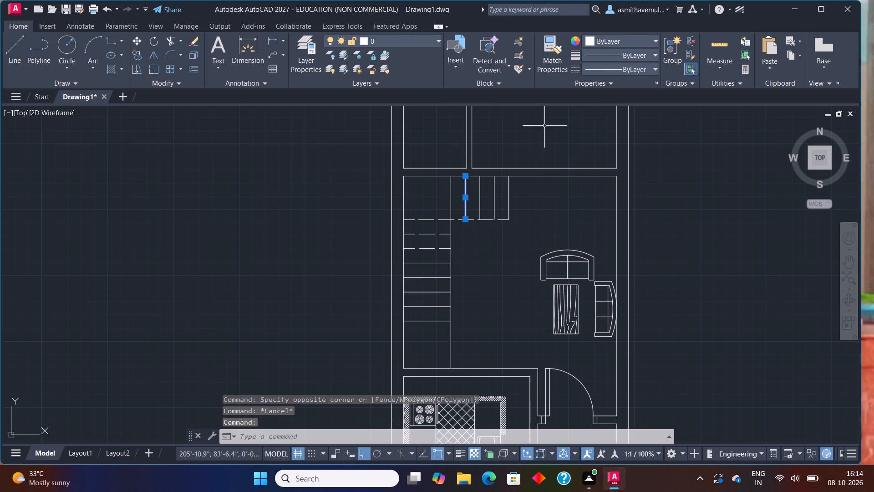
{"action": "left_click", "coordinate": [591, 72]}
{"action": "left_click", "coordinate": [598, 109]}
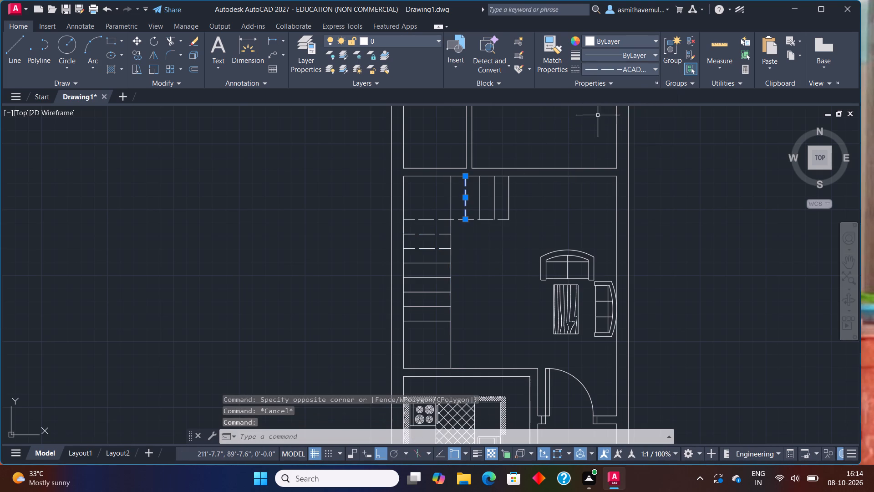
{"action": "left_click", "coordinate": [479, 205]}
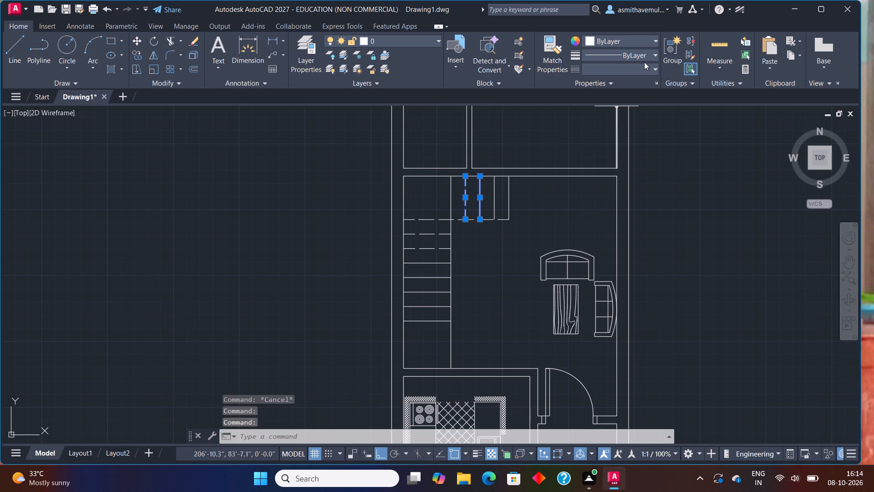
{"action": "left_click", "coordinate": [645, 66]}
{"action": "left_click", "coordinate": [642, 110]}
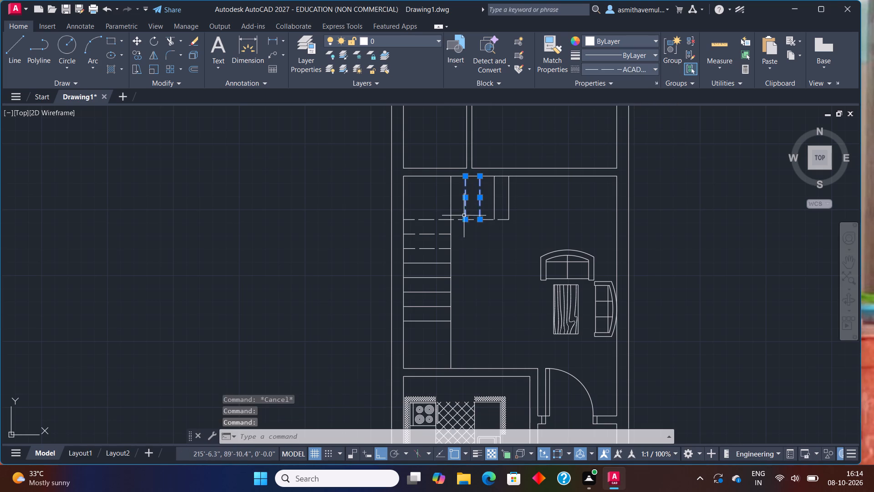
{"action": "left_click", "coordinate": [494, 204]}
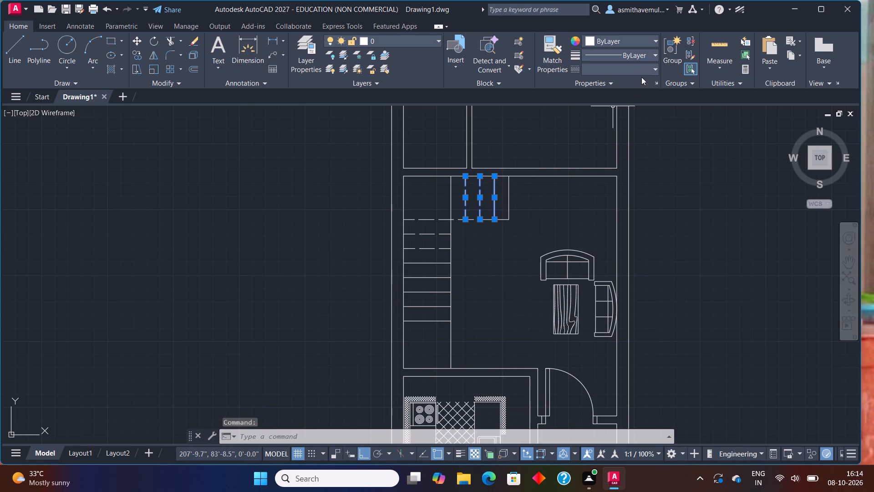
{"action": "left_click", "coordinate": [644, 68]}
{"action": "left_click", "coordinate": [645, 104]}
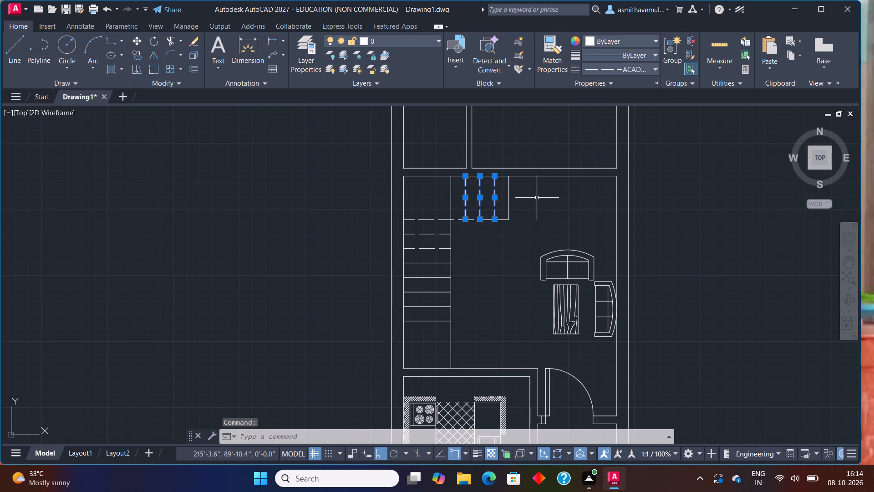
{"action": "left_click", "coordinate": [510, 205]}
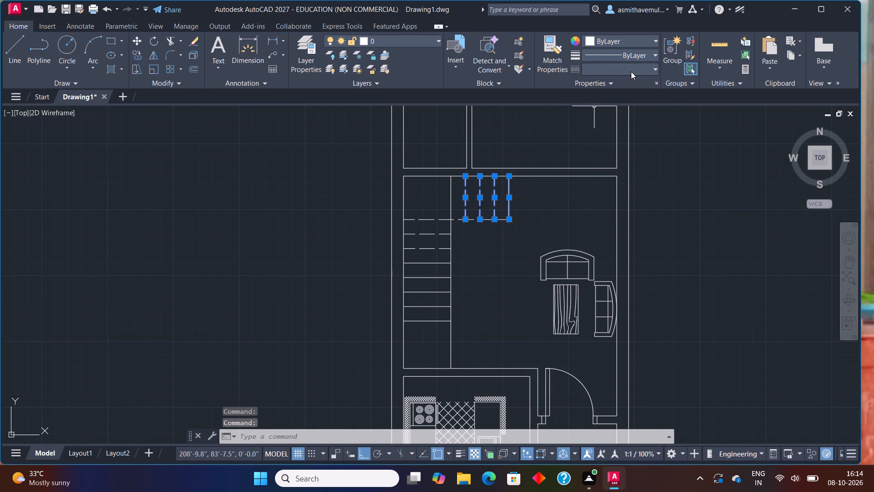
{"action": "left_click", "coordinate": [631, 72]}
{"action": "left_click", "coordinate": [630, 109]}
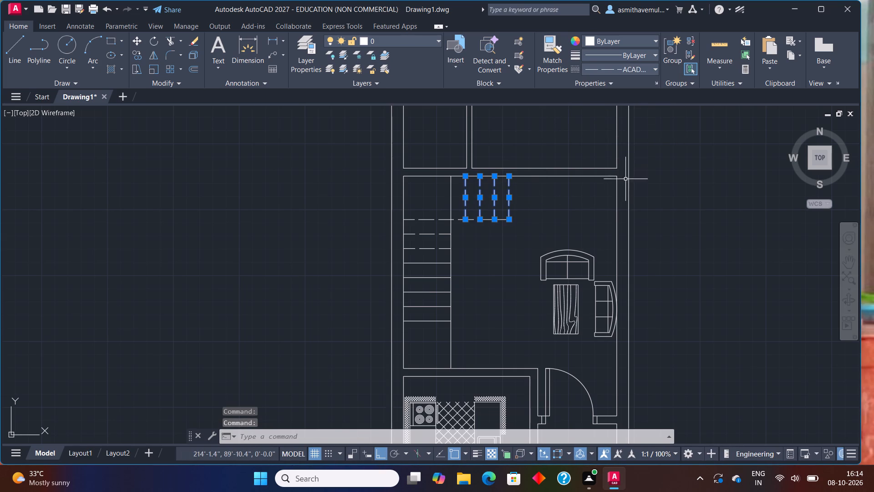
{"action": "left_click", "coordinate": [311, 276]}
{"action": "left_click", "coordinate": [311, 260]}
{"action": "key", "text": "Escape"}
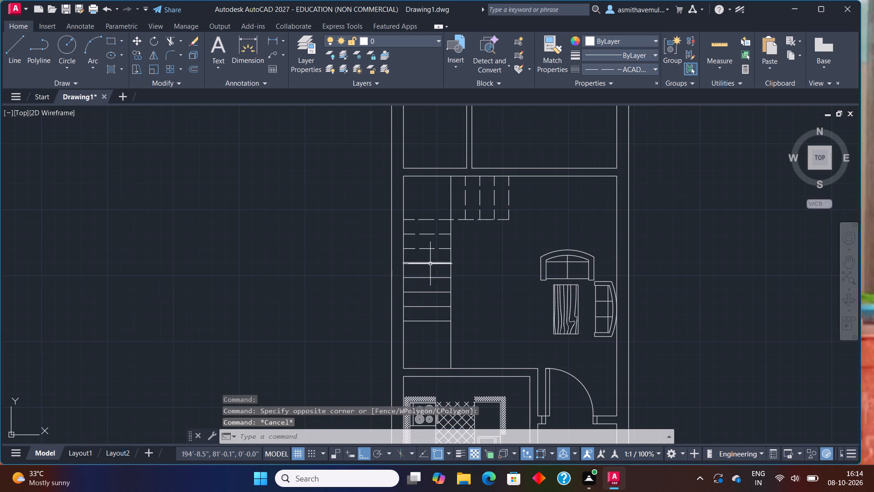
Trim the solid staircase side line between the long dashed tread line and the wall above it.
{"action": "middle_click_drag", "start_coordinate": [419, 262], "coordinate": [392, 264]}
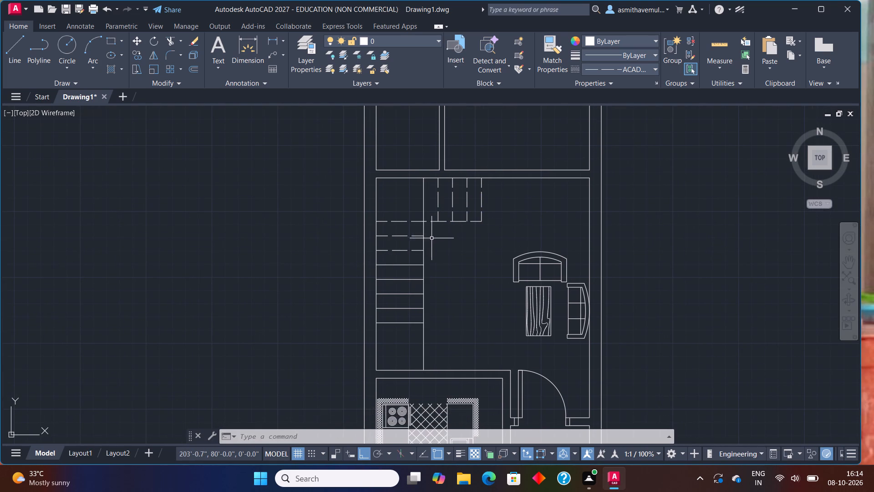
{"action": "type", "text": "TROM"}
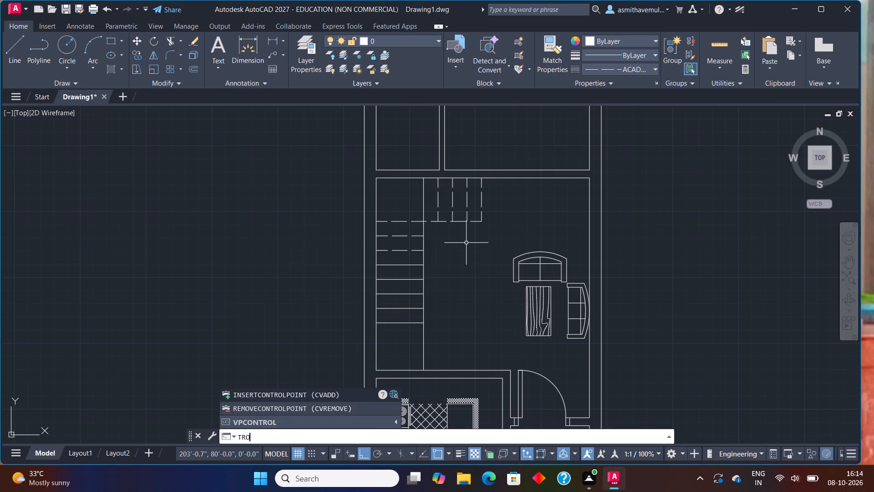
{"action": "key", "text": "Return"}
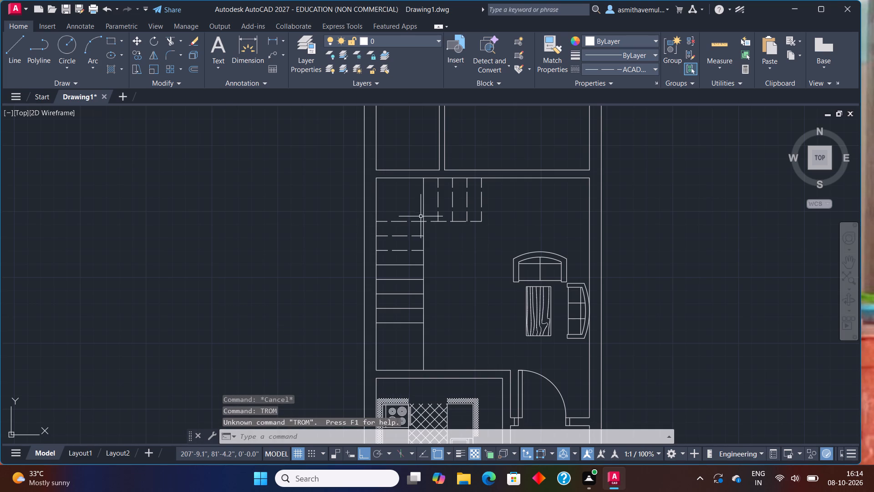
{"action": "key", "text": "Escape"}
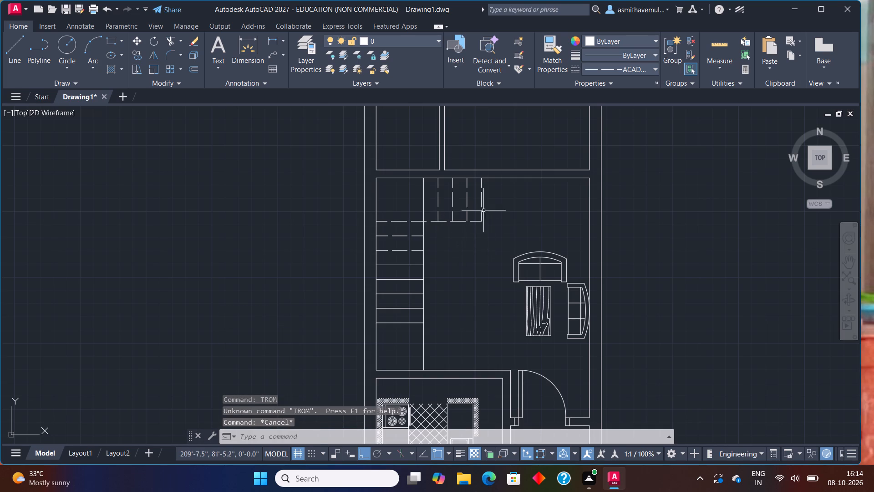
{"action": "scroll", "coordinate": [469, 197], "scroll_direction": "up", "scroll_amount": 1}
{"action": "scroll", "coordinate": [414, 211], "scroll_direction": "up", "scroll_amount": 1}
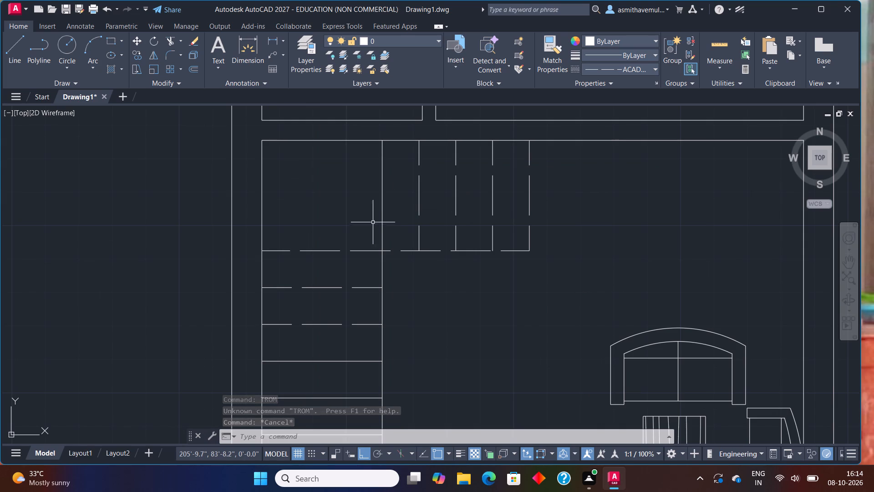
{"action": "key", "text": "t"}
{"action": "key", "text": "r"}
{"action": "key", "text": "i"}
{"action": "key", "text": "m"}
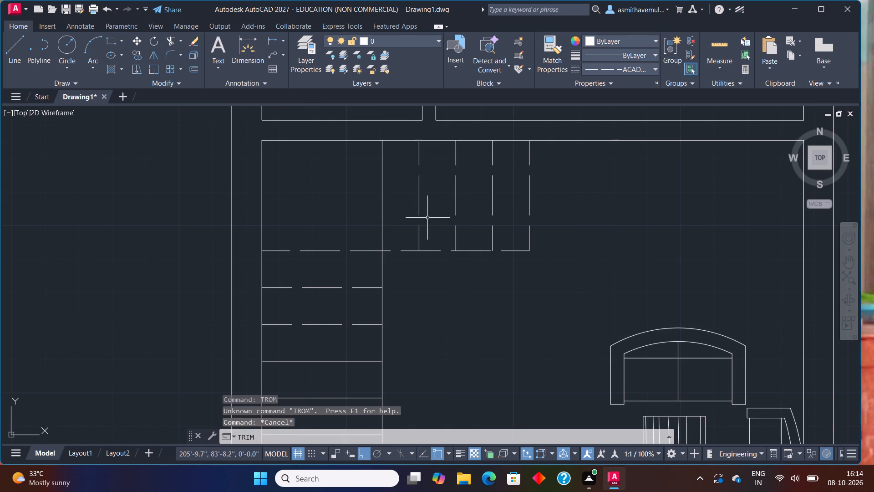
{"action": "key", "text": "Return"}
{"action": "left_click", "coordinate": [381, 211]}
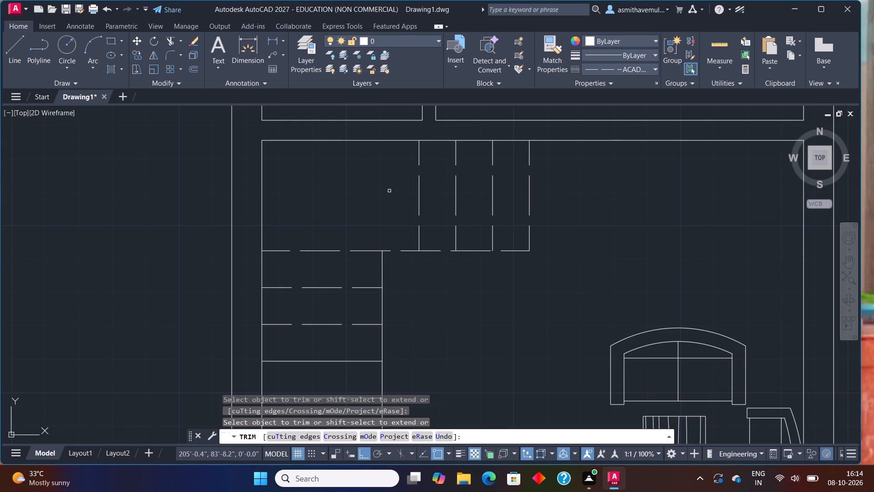
{"action": "key", "text": "Escape"}
Draw a dashed vertical line from the inner corner of the two flights up to the wall, closing the landing.
{"action": "key", "text": "l"}
{"action": "key", "text": "Return"}
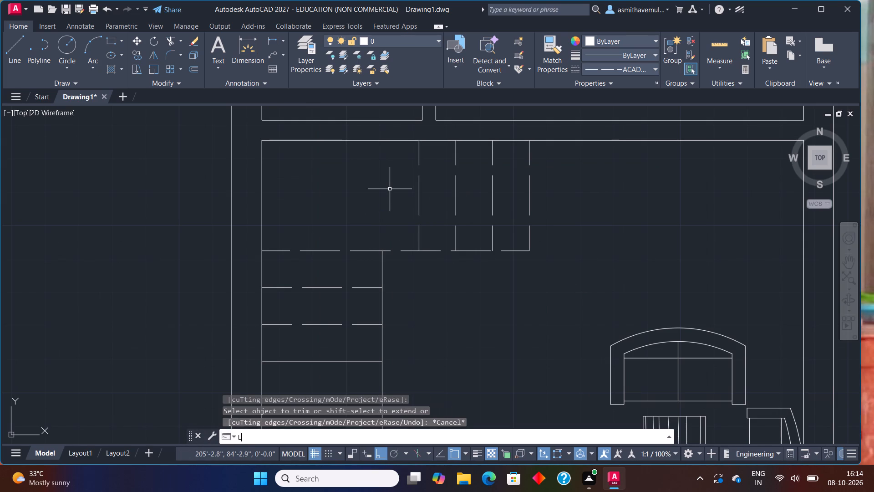
{"action": "left_click_drag", "start_coordinate": [382, 250], "coordinate": [380, 236]}
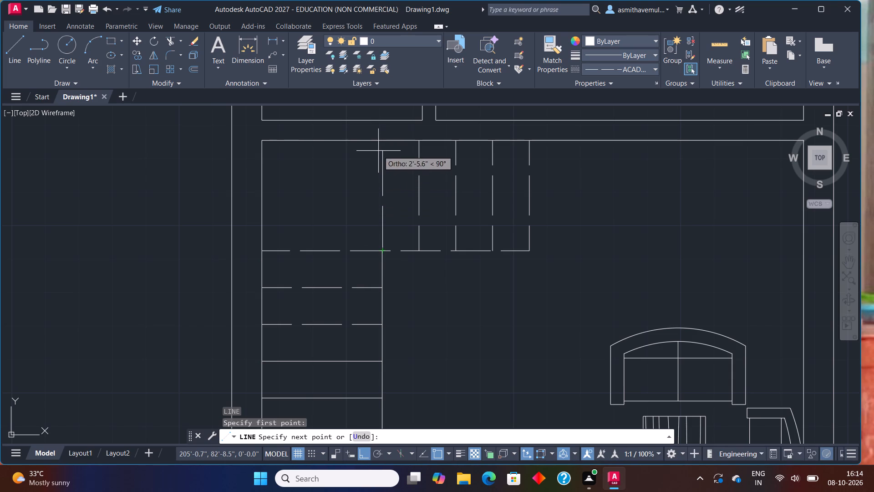
{"action": "left_click", "coordinate": [384, 140]}
{"action": "key", "text": "Escape"}
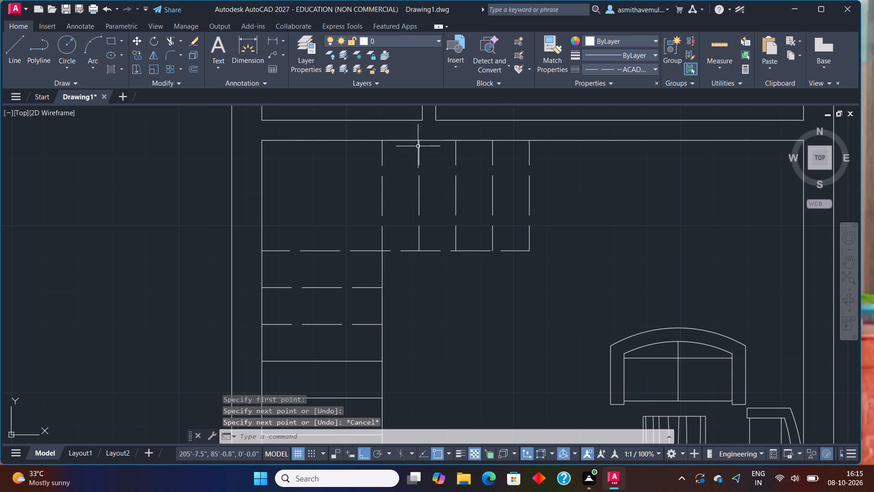
Set the current linetype back to ByLayer.
{"action": "left_click", "coordinate": [588, 64]}
{"action": "left_click", "coordinate": [640, 81]}
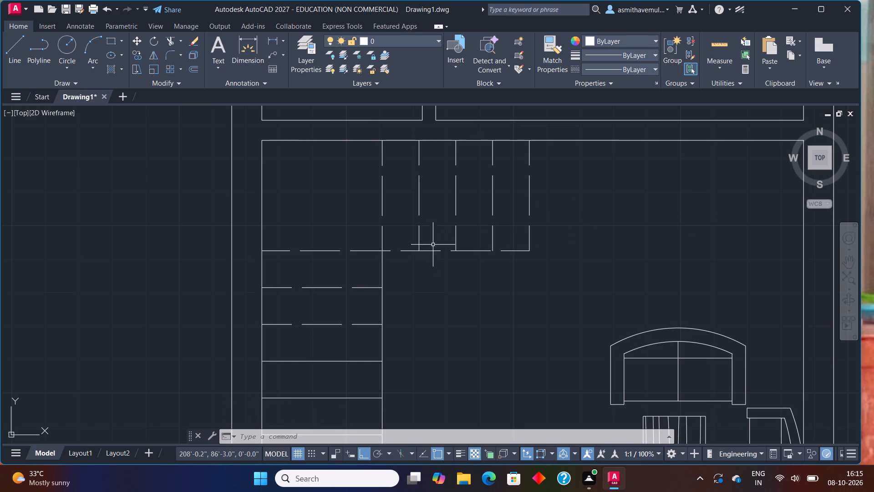
Draw a vertical jamb line across the wall between toilet and staircase, starting at offset @-3",0 from the toilet's lower right inner corner.
{"action": "middle_click_drag", "start_coordinate": [387, 242], "coordinate": [289, 285]}
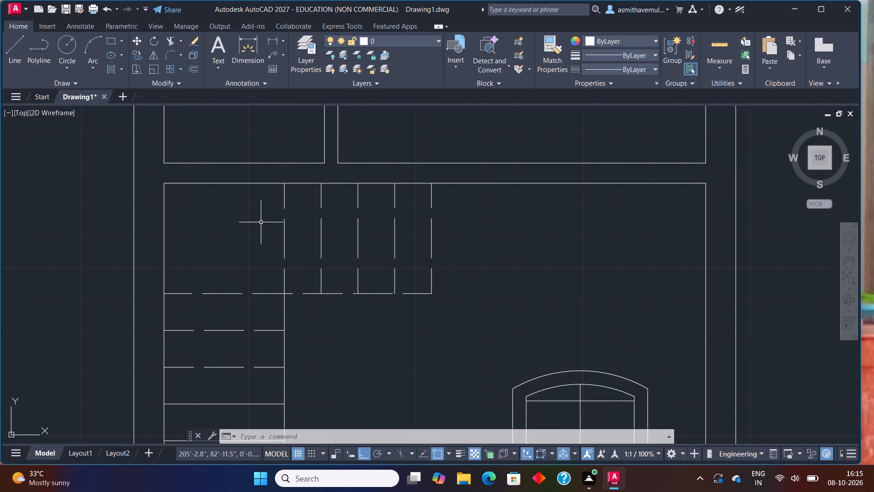
{"action": "key", "text": "l"}
{"action": "key", "text": "Return"}
{"action": "type", "text": "FROM"}
{"action": "key", "text": "Return"}
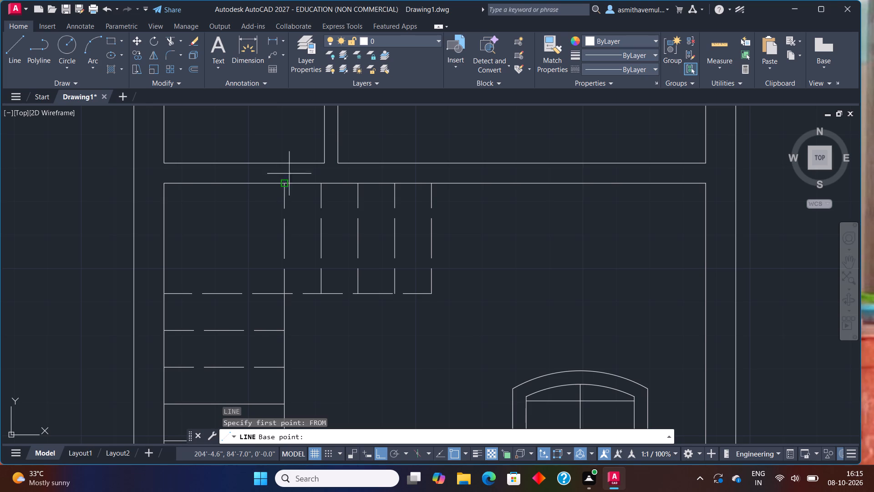
{"action": "left_click", "coordinate": [324, 161]}
{"action": "middle_click_drag", "start_coordinate": [324, 161], "coordinate": [327, 167]}
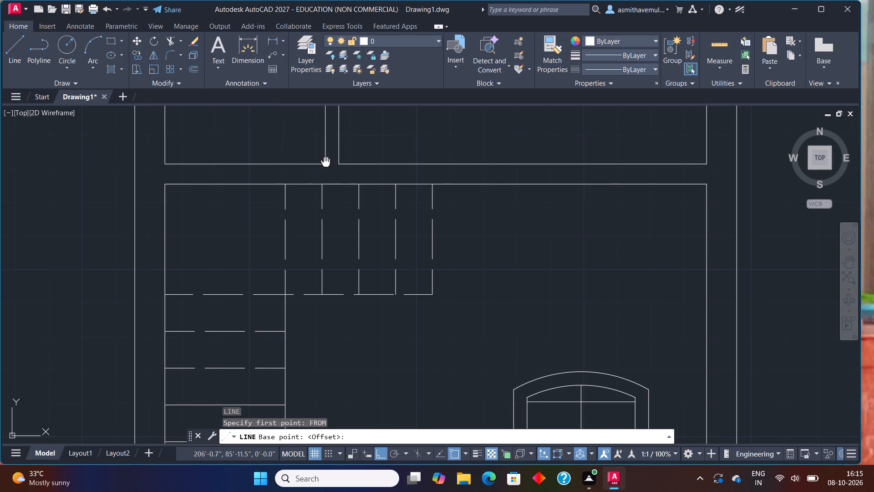
{"action": "middle_click_drag", "start_coordinate": [327, 167], "coordinate": [345, 291]}
{"action": "type", "text": "@-3"}
{"action": "type", "text": "\",0"}
{"action": "key", "text": "Return"}
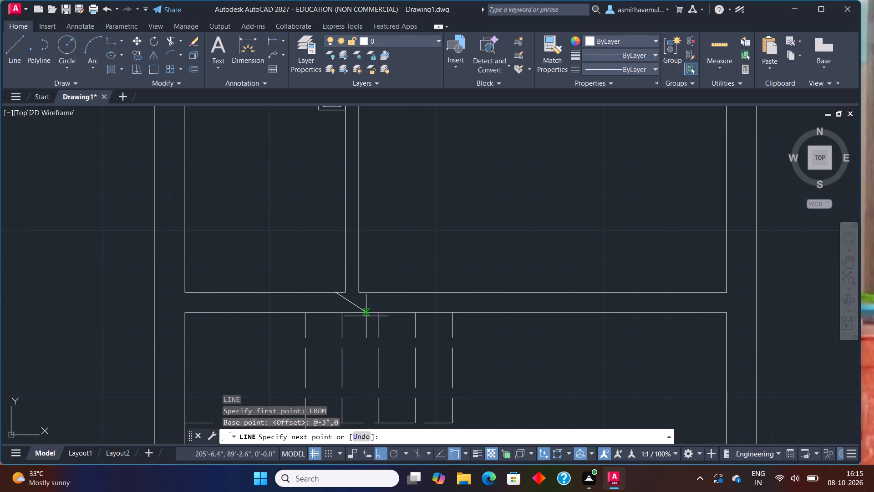
{"action": "left_click", "coordinate": [333, 313]}
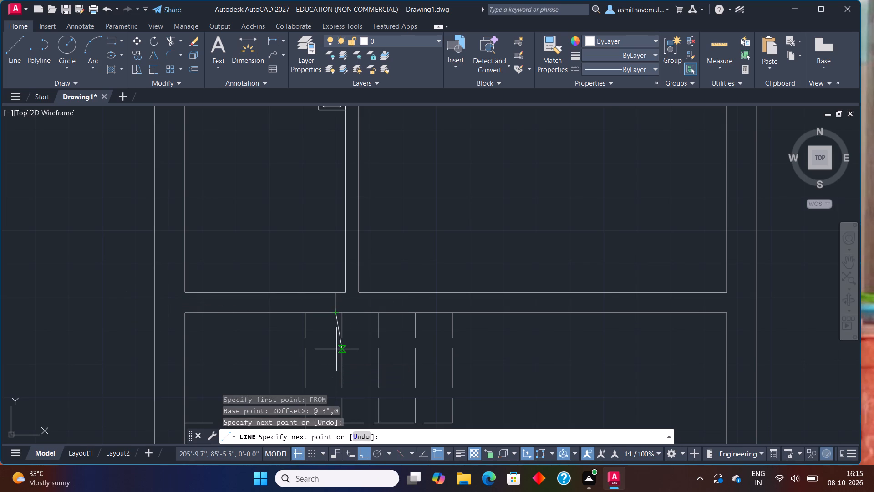
{"action": "key", "text": "Escape"}
Offset the new jamb line 3" to the left to form the door frame's first side.
{"action": "key", "text": "o"}
{"action": "key", "text": "Return"}
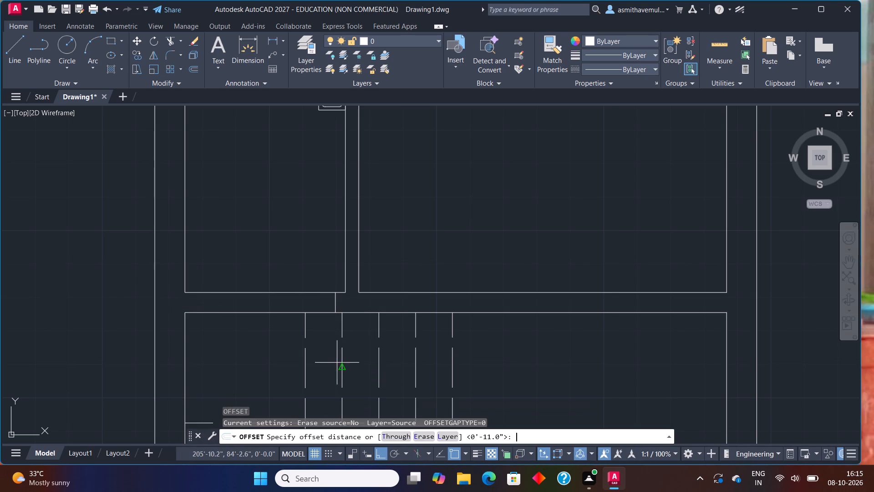
{"action": "key", "text": "3"}
{"action": "key", "text": "shift+quotedbl"}
{"action": "key", "text": "Return"}
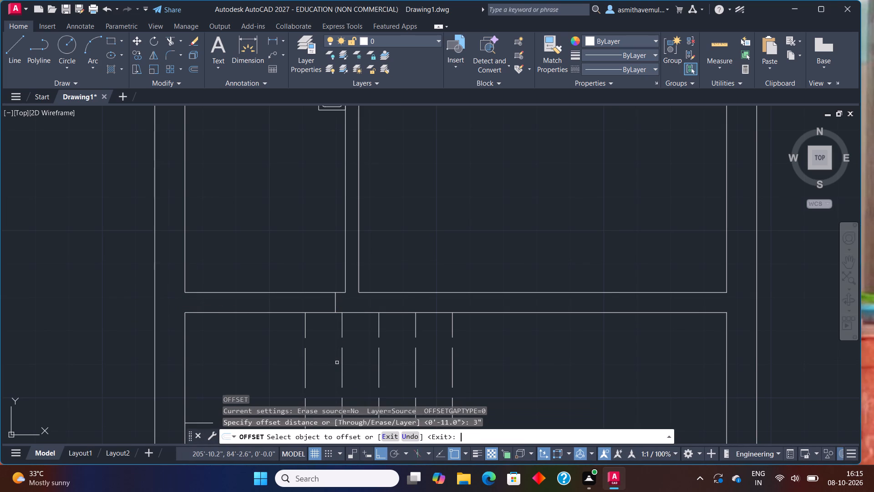
{"action": "left_click", "coordinate": [334, 303]}
{"action": "left_click", "coordinate": [309, 304]}
{"action": "key", "text": "Escape"}
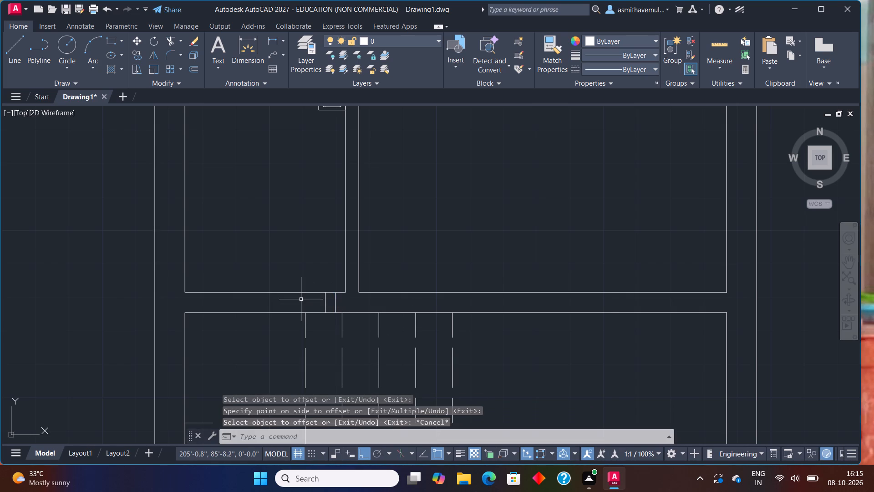
Offset the frame's inner line 3' to the left to mark the toilet door opening's width.
{"action": "key", "text": "o"}
{"action": "key", "text": "Return"}
{"action": "type", "text": "3'"}
{"action": "key", "text": "Return"}
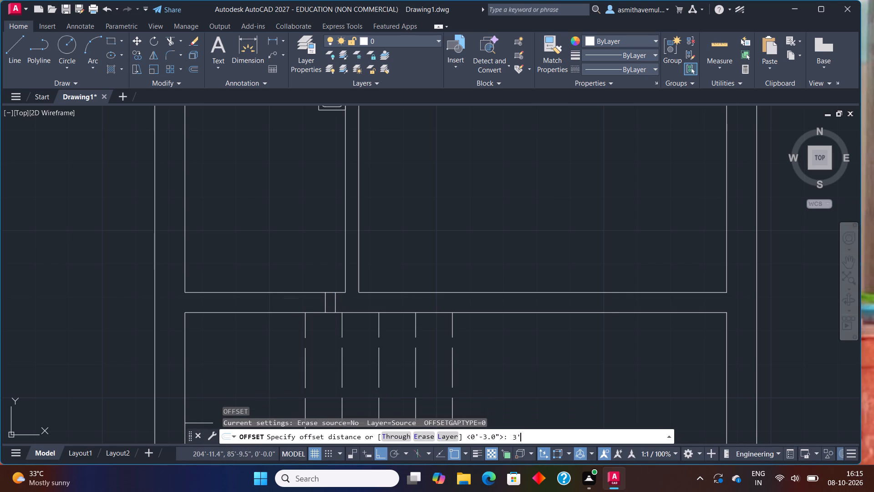
{"action": "left_click", "coordinate": [324, 304]}
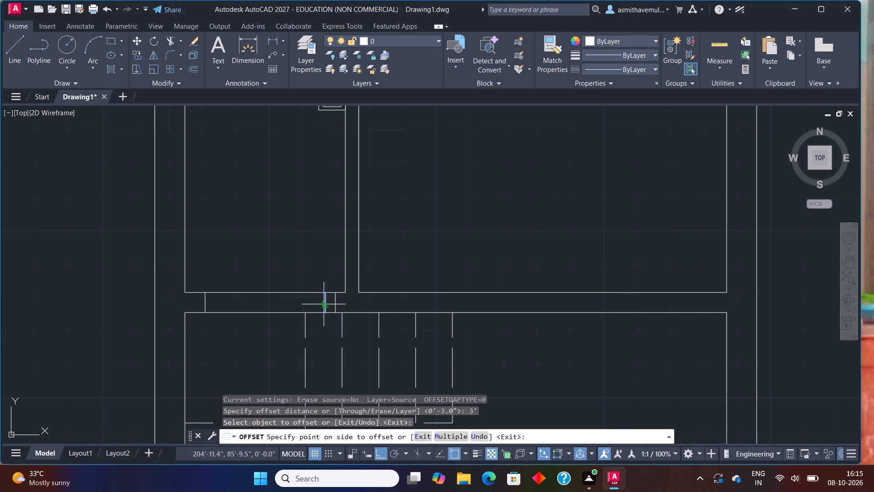
{"action": "left_click", "coordinate": [276, 304]}
{"action": "key", "text": "Escape"}
Offset the opening's far line 3" to the left to form the frame's second side.
{"action": "key", "text": "o"}
{"action": "key", "text": "Return"}
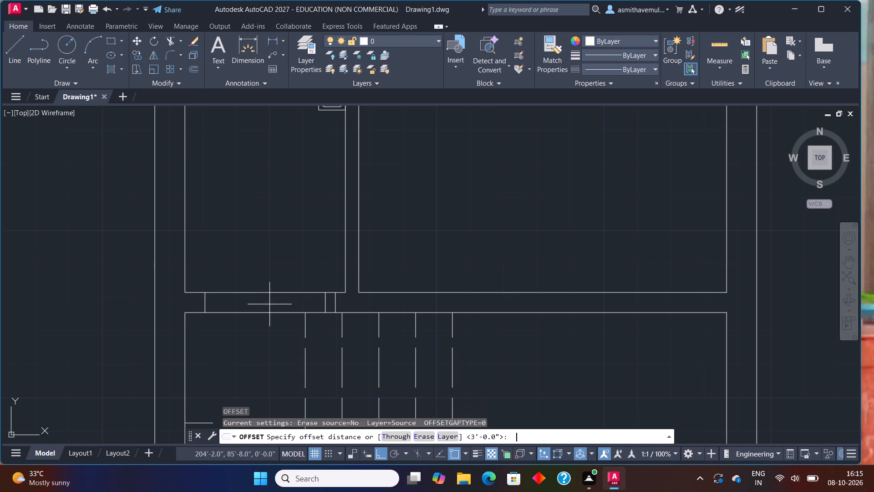
{"action": "key", "text": "3"}
{"action": "key", "text": "shift+quotedbl"}
{"action": "key", "text": "Return"}
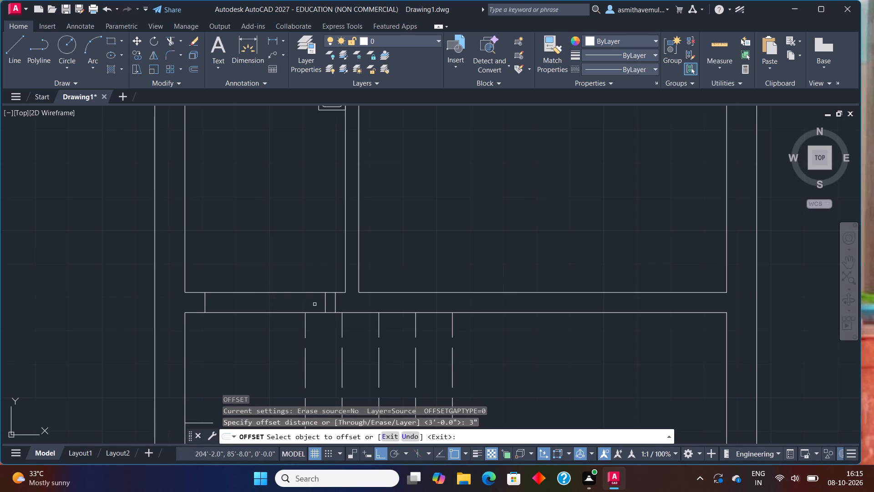
{"action": "left_click", "coordinate": [205, 303]}
{"action": "left_click_drag", "start_coordinate": [196, 302], "coordinate": [190, 303]}
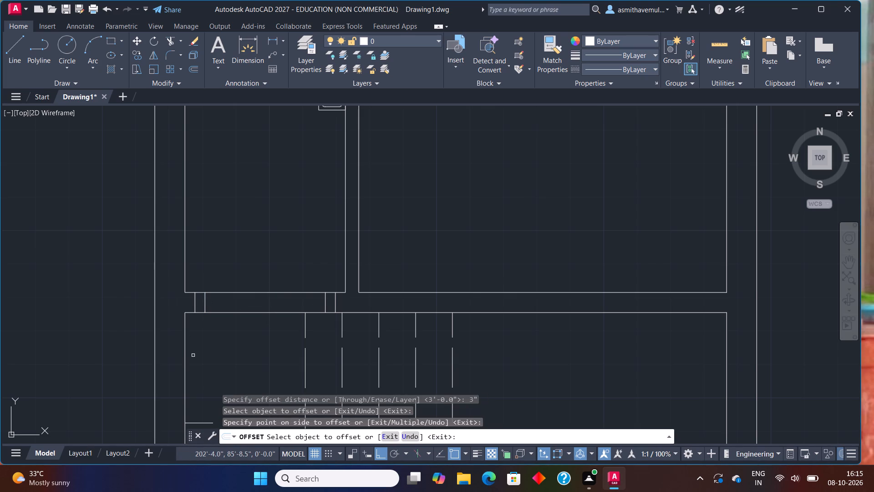
{"action": "key", "text": "Escape"}
Trim both wall lines between the two frame sides to open the toilet doorway.
{"action": "type", "text": "TRIM"}
{"action": "key", "text": "Return"}
{"action": "left_click_drag", "start_coordinate": [210, 350], "coordinate": [214, 295]}
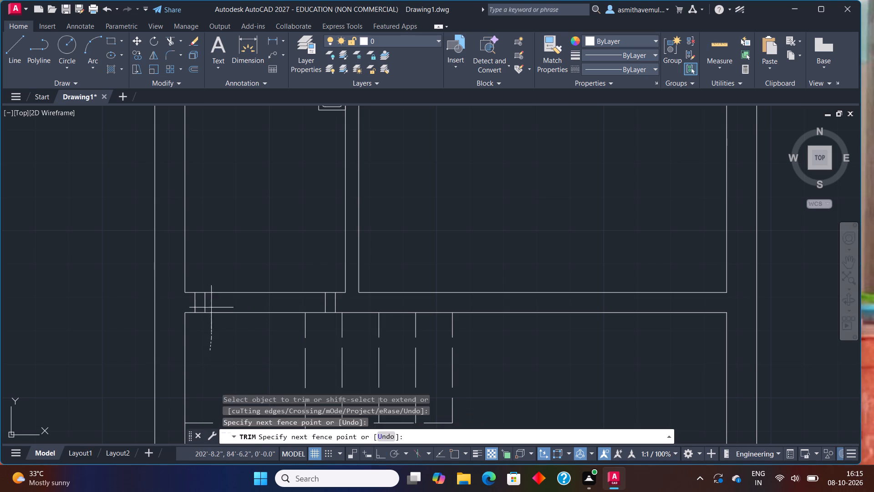
{"action": "left_click_drag", "start_coordinate": [214, 295], "coordinate": [248, 255]}
{"action": "key", "text": "Escape"}
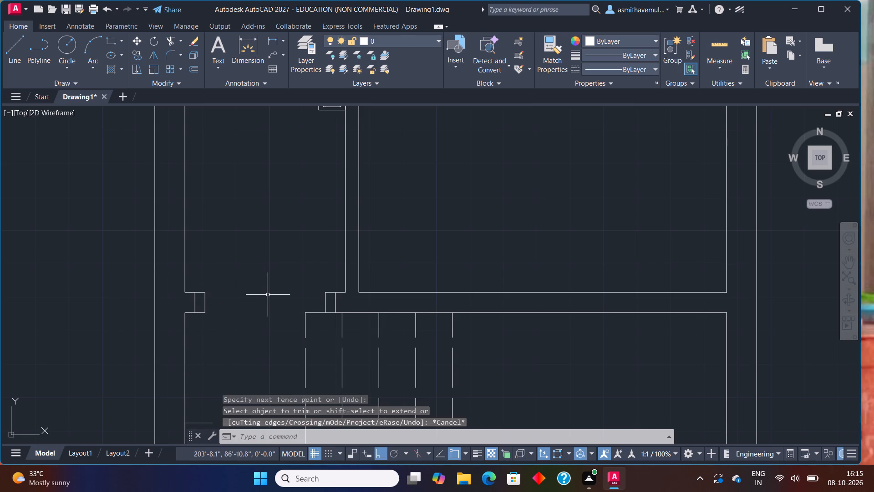
Draw the toilet door leaf as a 3" by 3' rectangle standing up from the right frame's upper inner corner.
{"action": "type", "text": "REC"}
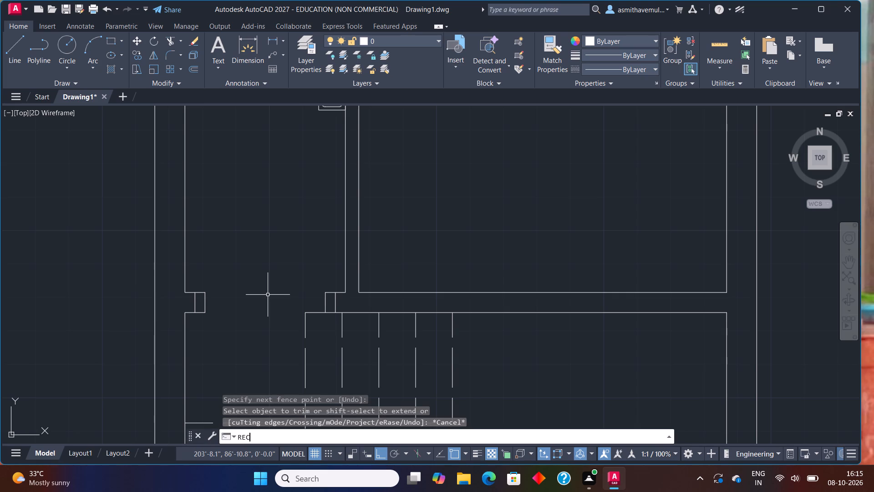
{"action": "key", "text": "Return"}
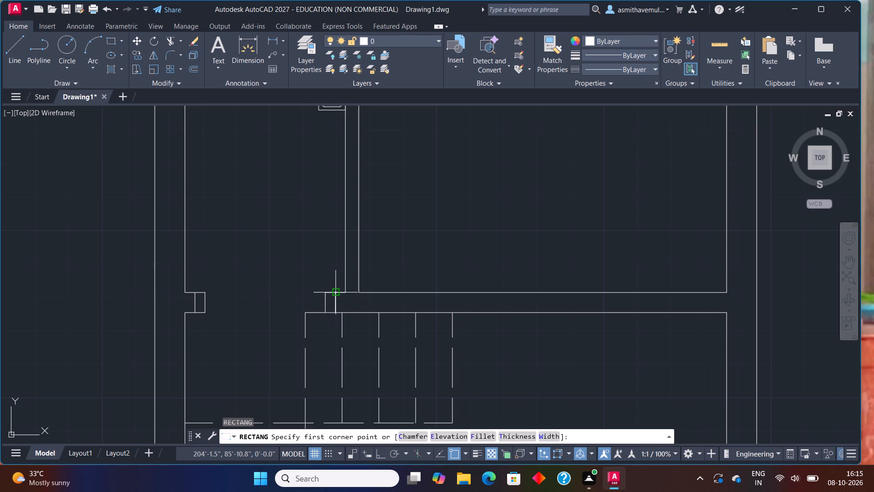
{"action": "left_click", "coordinate": [327, 294]}
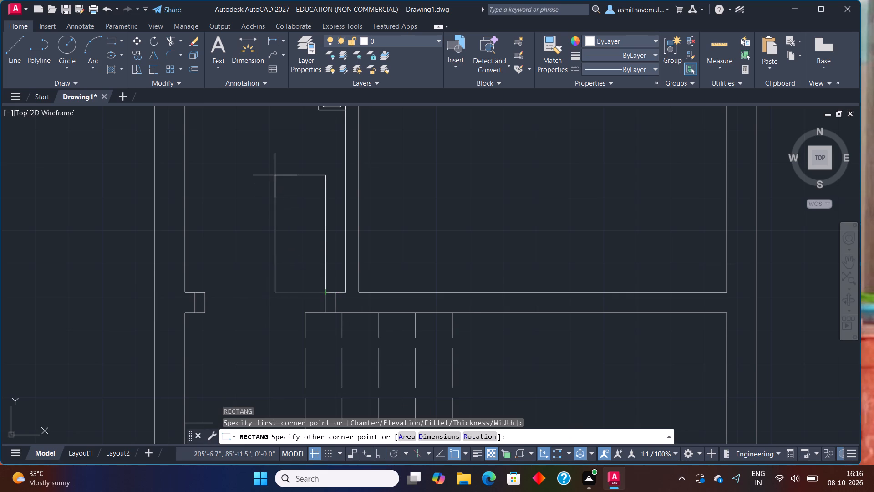
{"action": "key", "text": "d"}
{"action": "key", "text": "Return"}
{"action": "type", "text": "3\""}
{"action": "key", "text": "Return"}
{"action": "type", "text": "3'"}
{"action": "key", "text": "Return"}
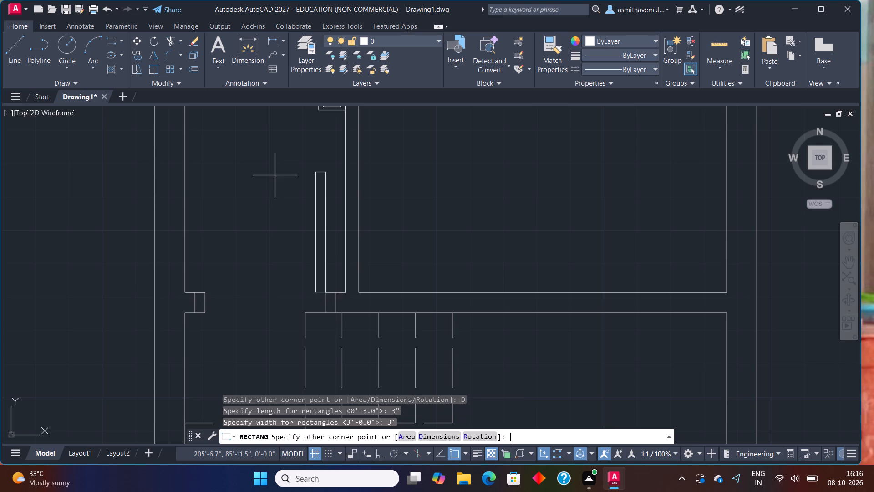
{"action": "left_click", "coordinate": [278, 175]}
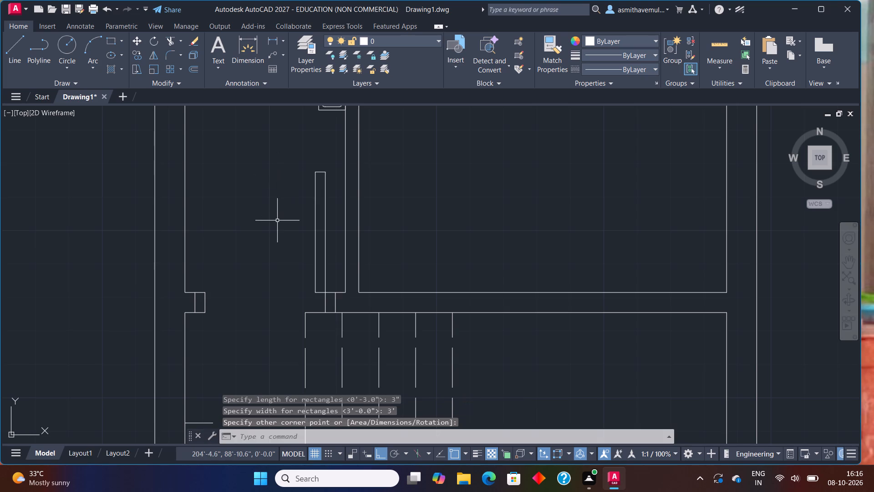
Draw the door swing arc through the leaf's two top corners to the left frame's upper inner corner.
{"action": "type", "text": "ARC"}
{"action": "key", "text": "Return"}
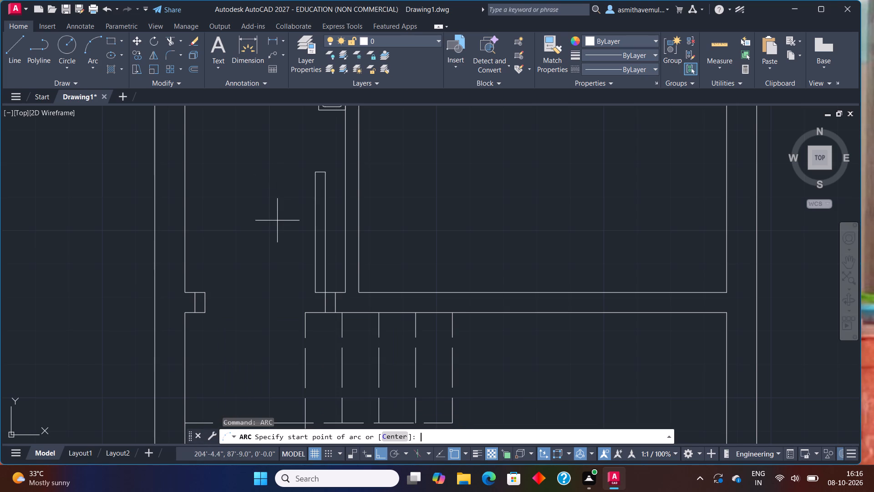
{"action": "left_click", "coordinate": [327, 171]}
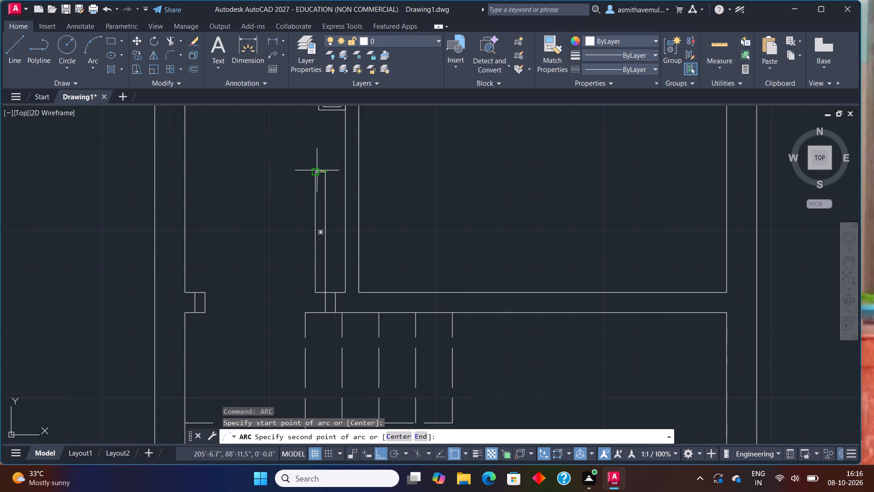
{"action": "left_click", "coordinate": [317, 170]}
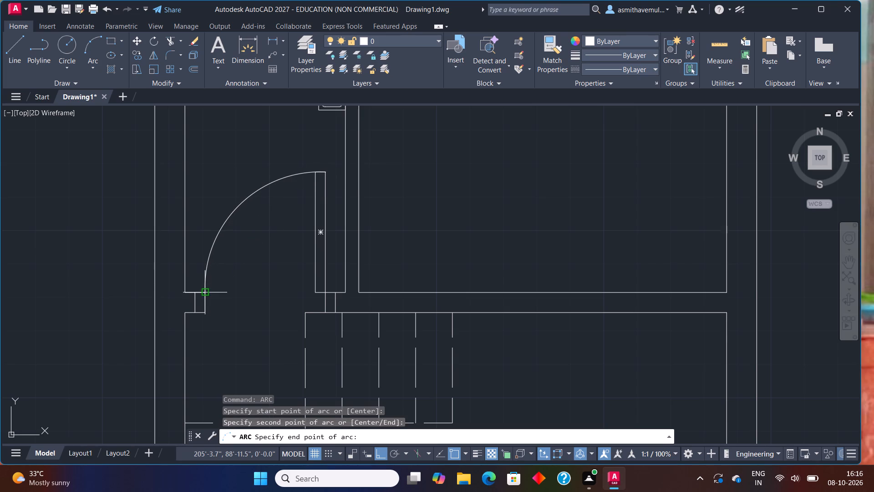
{"action": "left_click", "coordinate": [203, 292]}
Draw a vertical jamb line across the wall below the bedroom, starting at offset @3",0 from the bedroom's lower left inner corner.
{"action": "scroll", "coordinate": [254, 303], "scroll_direction": "down", "scroll_amount": 3}
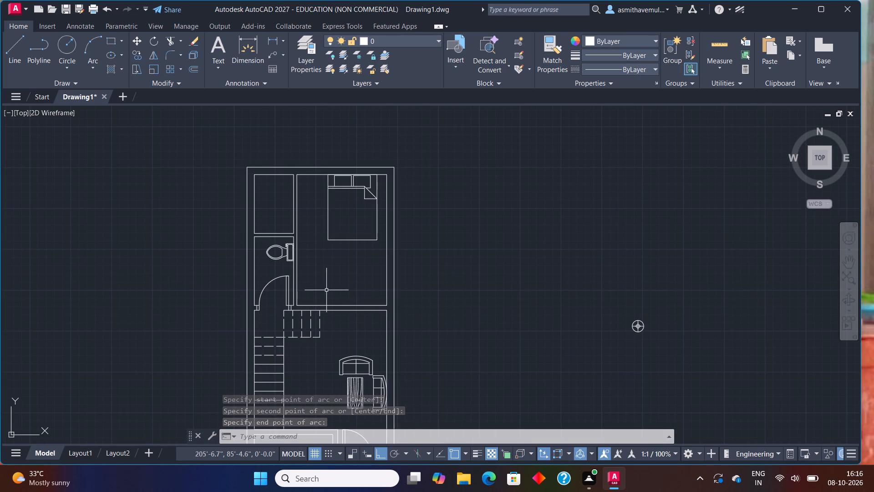
{"action": "middle_click_drag", "start_coordinate": [321, 288], "coordinate": [277, 221]}
{"action": "scroll", "coordinate": [271, 231], "scroll_direction": "up", "scroll_amount": 1}
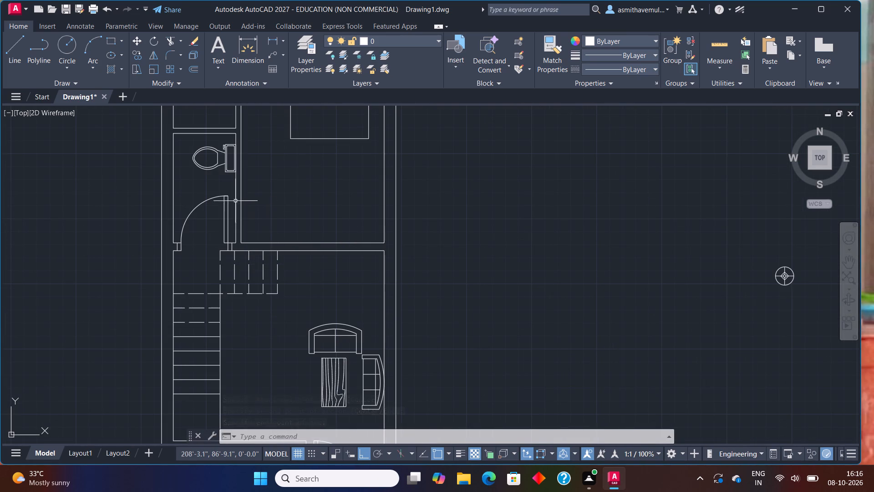
{"action": "key", "text": "l"}
{"action": "key", "text": "Return"}
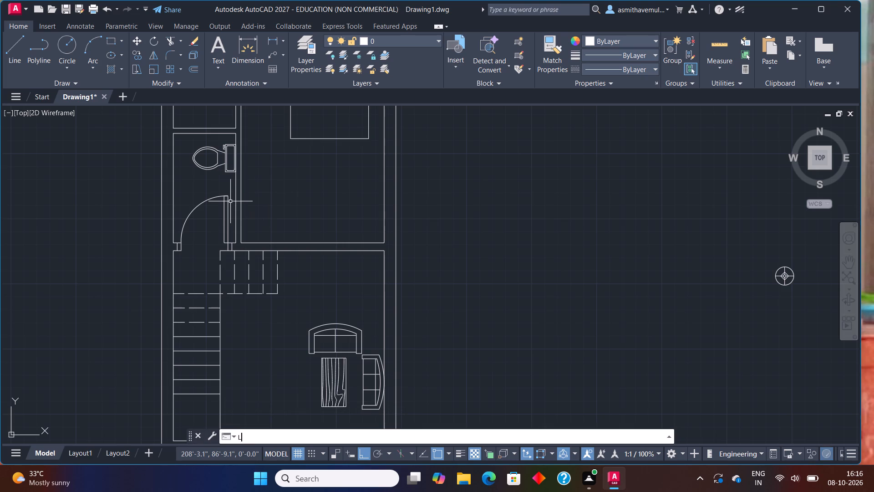
{"action": "type", "text": "FROM"}
{"action": "key", "text": "Return"}
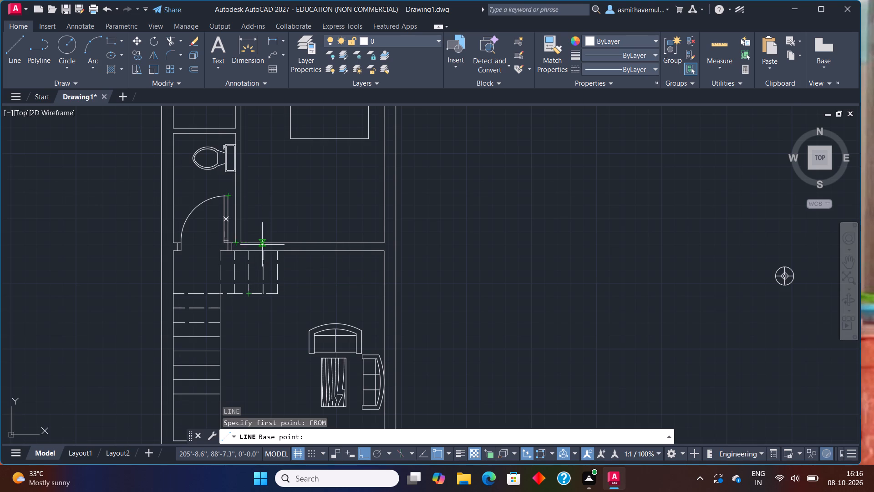
{"action": "scroll", "coordinate": [237, 240], "scroll_direction": "up", "scroll_amount": 1}
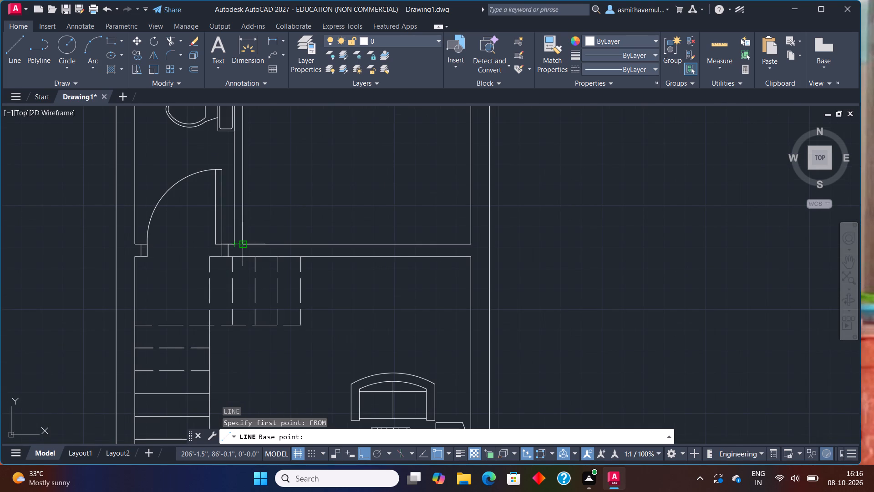
{"action": "left_click", "coordinate": [245, 246]}
{"action": "type", "text": "@3"}
{"action": "type", "text": "\",0"}
{"action": "key", "text": "Return"}
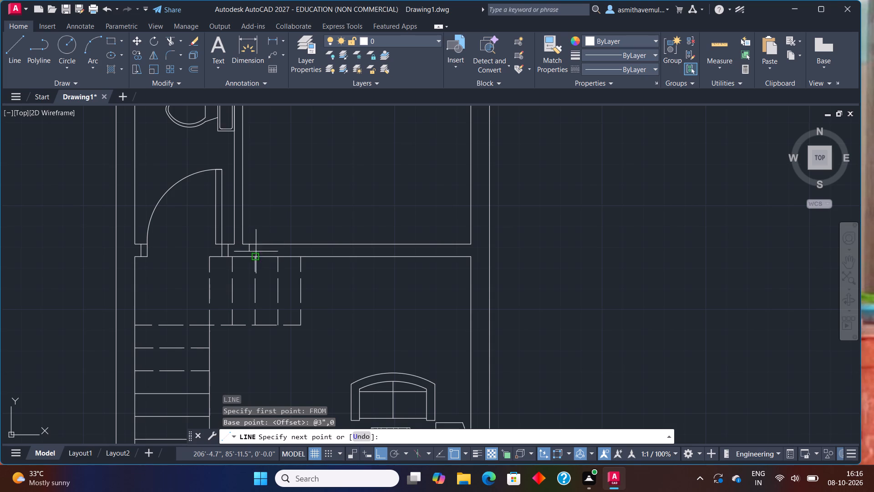
{"action": "left_click", "coordinate": [249, 259]}
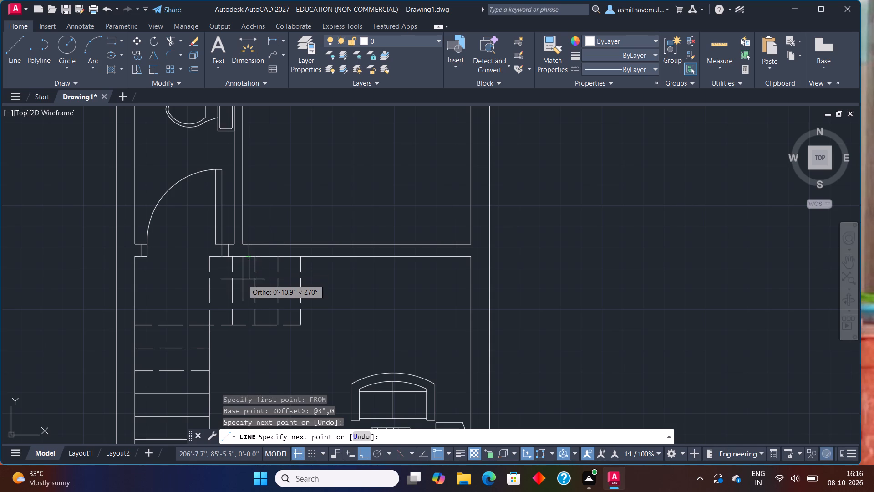
{"action": "key", "text": "Escape"}
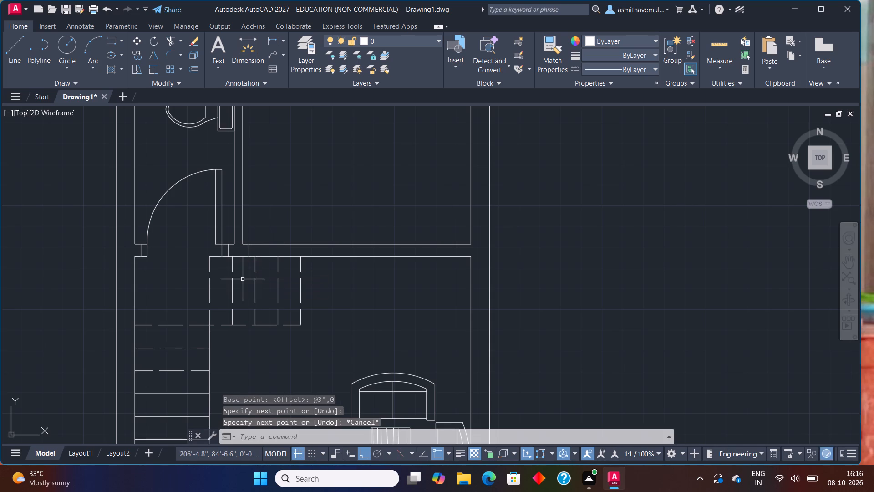
Offset the bedroom jamb line 3" to the right to form the door frame's first side.
{"action": "key", "text": "o"}
{"action": "key", "text": "Return"}
{"action": "key", "text": "3"}
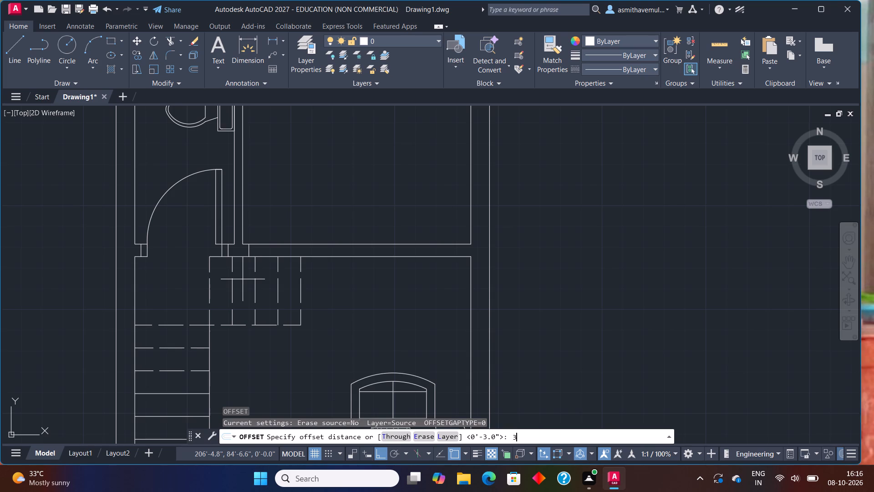
{"action": "key", "text": "shift+quotedbl"}
{"action": "key", "text": "Return"}
{"action": "scroll", "coordinate": [247, 277], "scroll_direction": "up", "scroll_amount": 1}
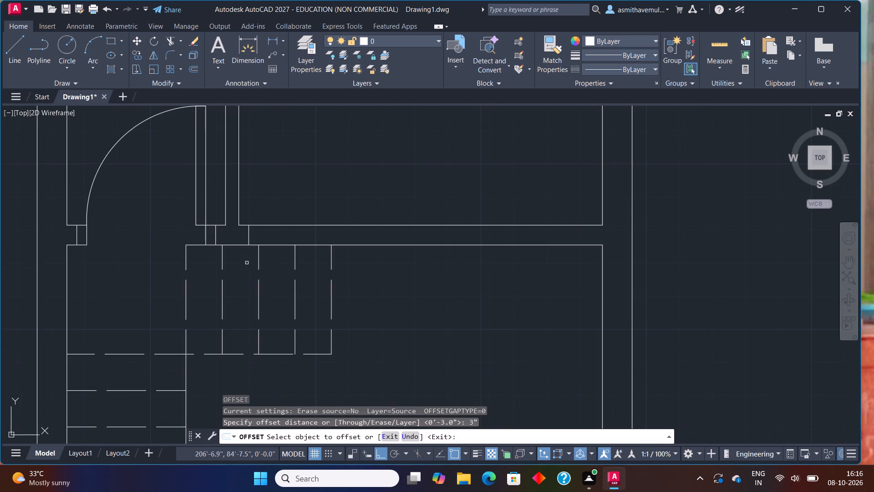
{"action": "left_click", "coordinate": [249, 233]}
{"action": "left_click", "coordinate": [257, 235]}
{"action": "key", "text": "Escape"}
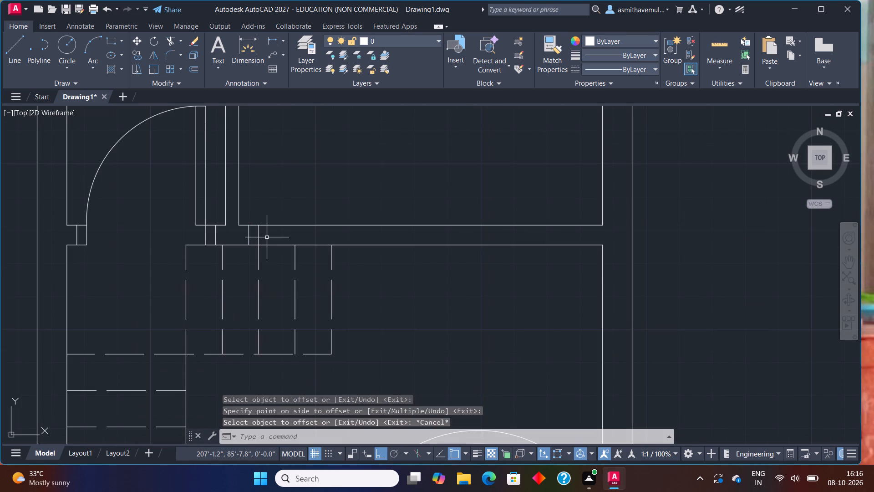
Offset the bedroom door frame's inner line 3' to the right to mark the door opening's width.
{"action": "key", "text": "o"}
{"action": "key", "text": "Return"}
{"action": "type", "text": "3'"}
{"action": "key", "text": "Return"}
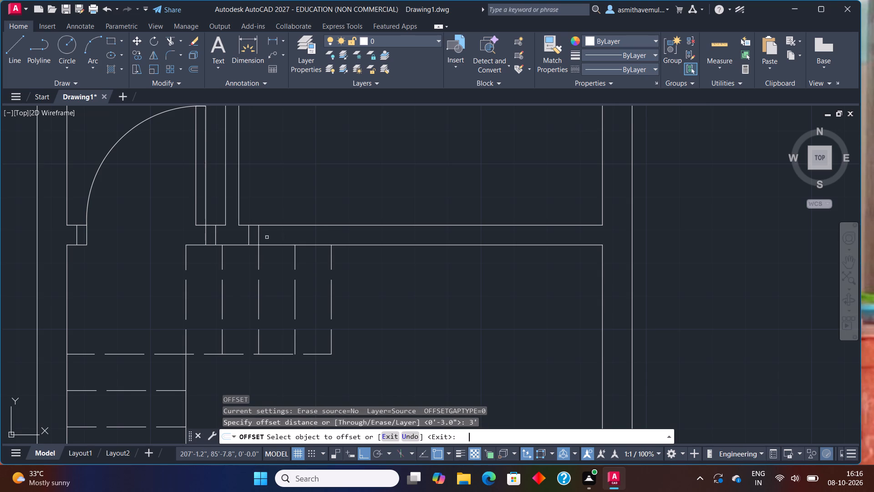
{"action": "left_click", "coordinate": [260, 237]}
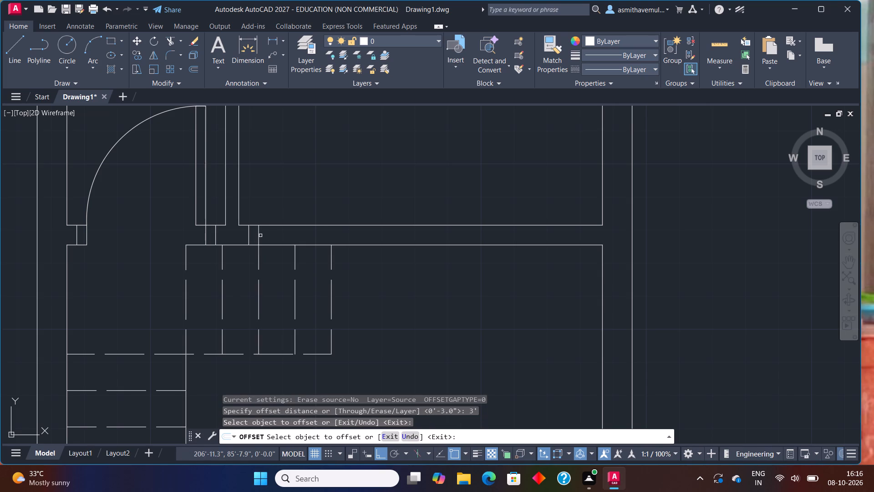
{"action": "left_click", "coordinate": [258, 231]}
{"action": "left_click", "coordinate": [274, 231]}
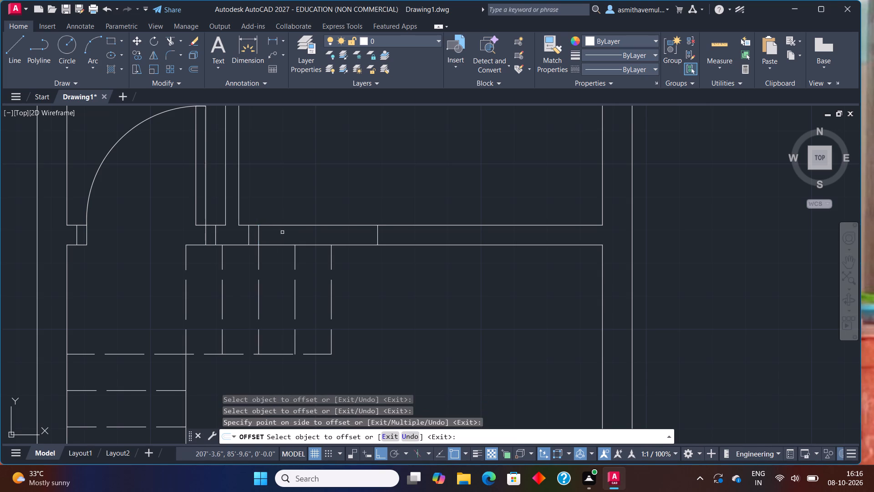
{"action": "key", "text": "Escape"}
Offset the opening's far jamb line 3" to the right to form the bedroom door frame's second side.
{"action": "key", "text": "o"}
{"action": "key", "text": "Return"}
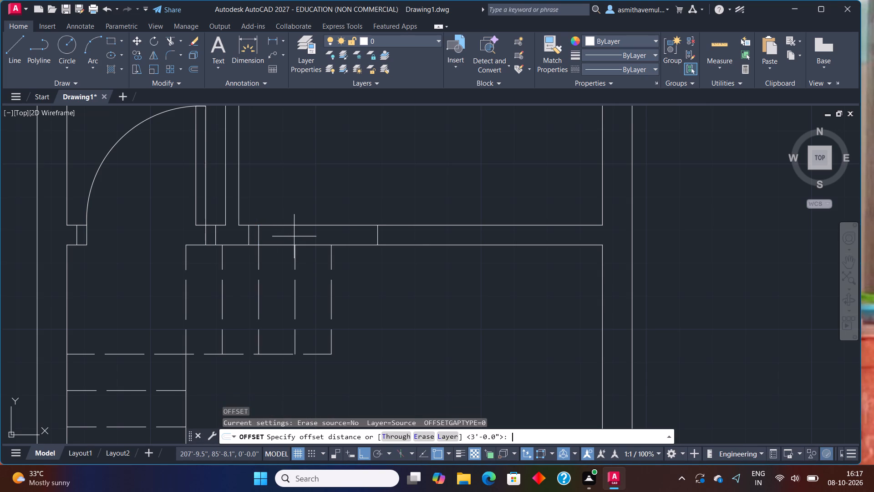
{"action": "type", "text": "3\""}
{"action": "key", "text": "Return"}
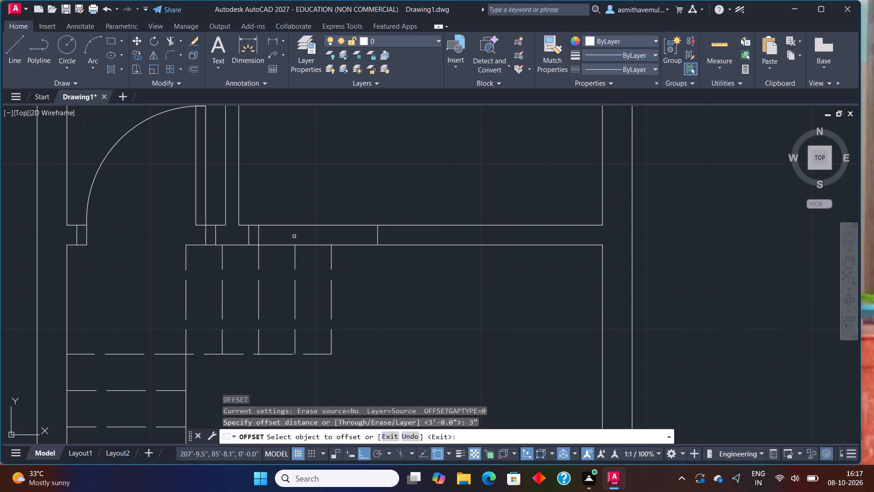
{"action": "left_click", "coordinate": [377, 233]}
{"action": "left_click", "coordinate": [397, 233]}
{"action": "key", "text": "Escape"}
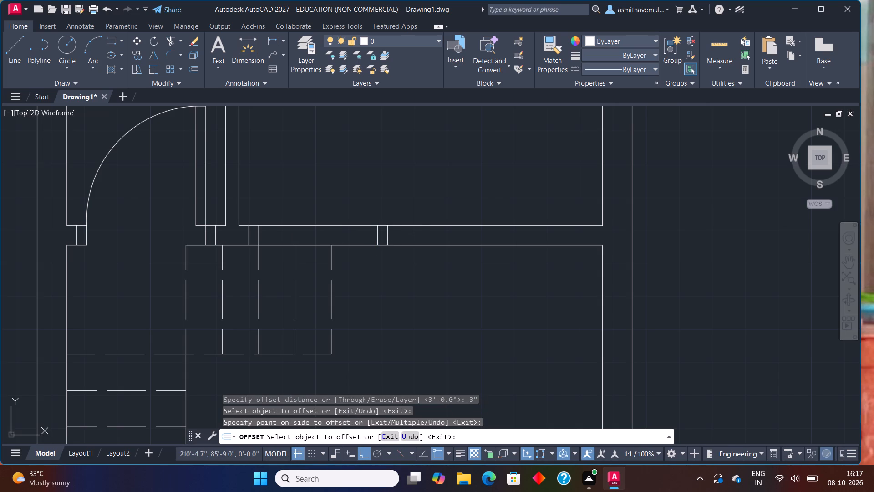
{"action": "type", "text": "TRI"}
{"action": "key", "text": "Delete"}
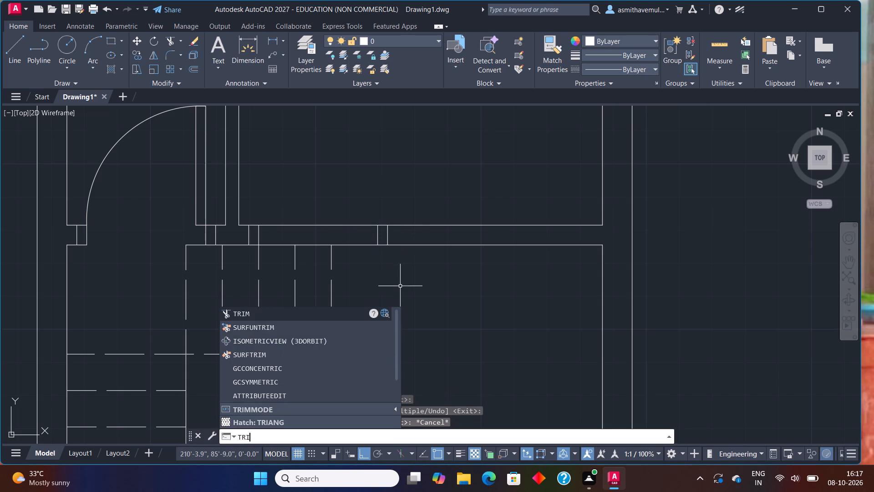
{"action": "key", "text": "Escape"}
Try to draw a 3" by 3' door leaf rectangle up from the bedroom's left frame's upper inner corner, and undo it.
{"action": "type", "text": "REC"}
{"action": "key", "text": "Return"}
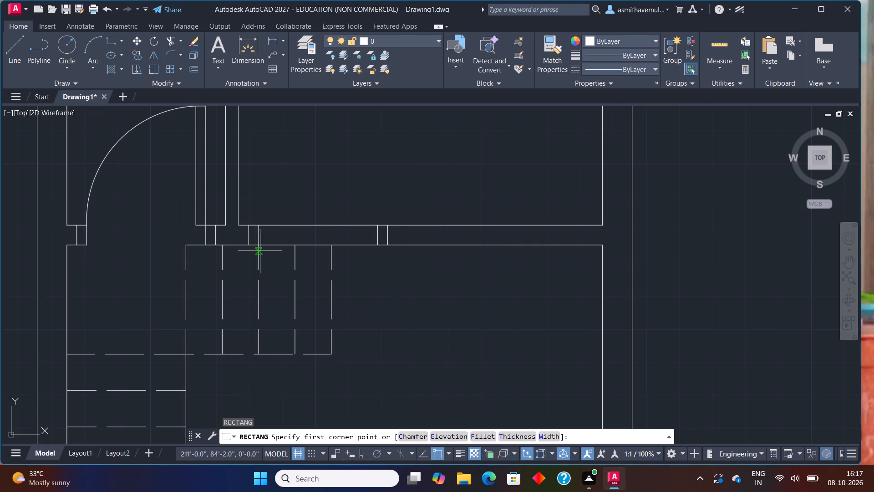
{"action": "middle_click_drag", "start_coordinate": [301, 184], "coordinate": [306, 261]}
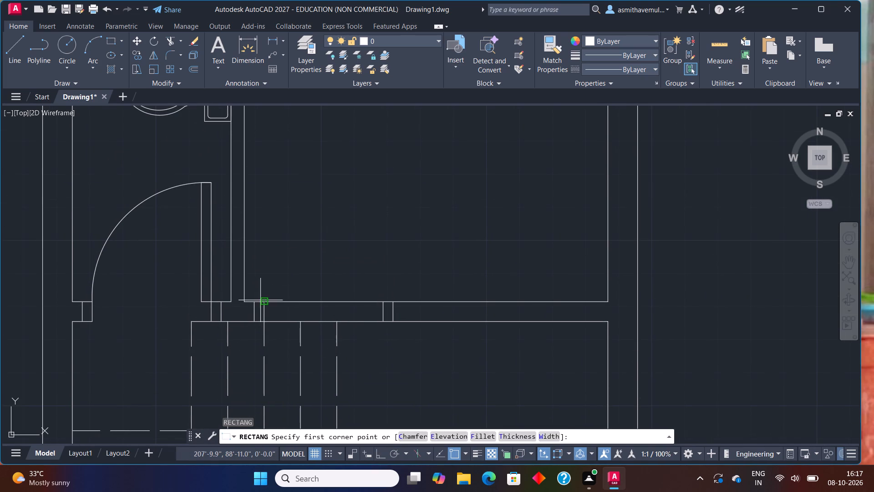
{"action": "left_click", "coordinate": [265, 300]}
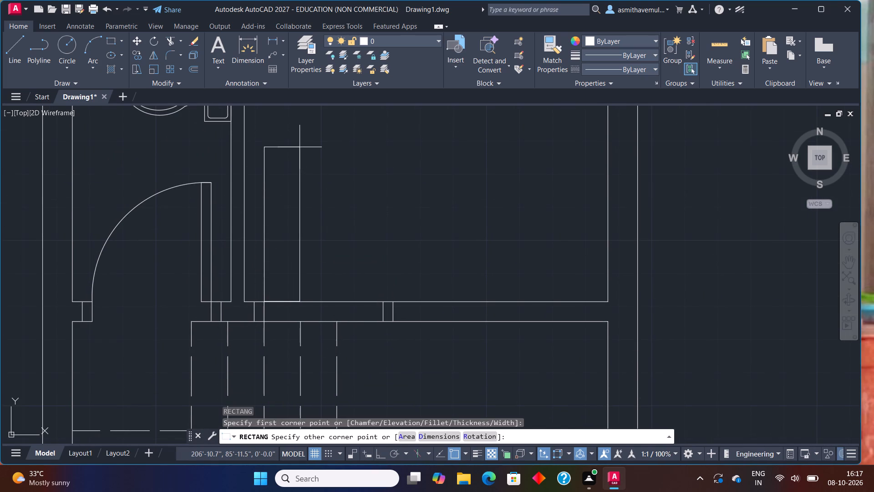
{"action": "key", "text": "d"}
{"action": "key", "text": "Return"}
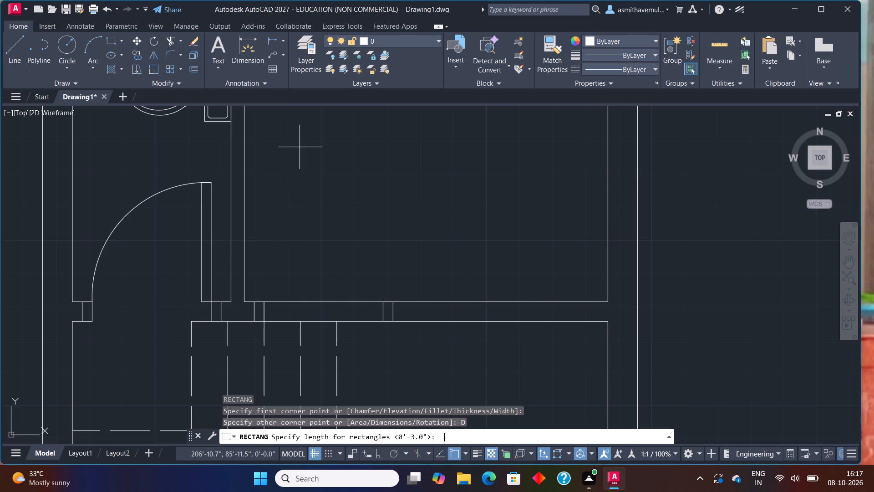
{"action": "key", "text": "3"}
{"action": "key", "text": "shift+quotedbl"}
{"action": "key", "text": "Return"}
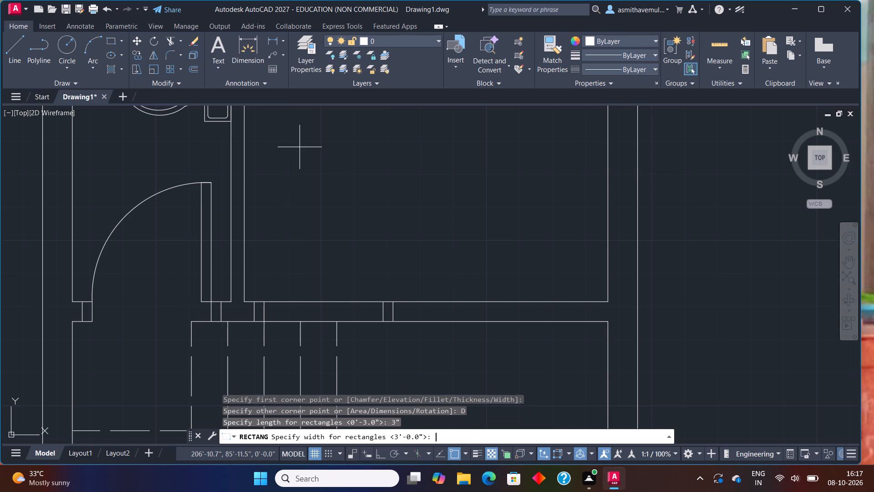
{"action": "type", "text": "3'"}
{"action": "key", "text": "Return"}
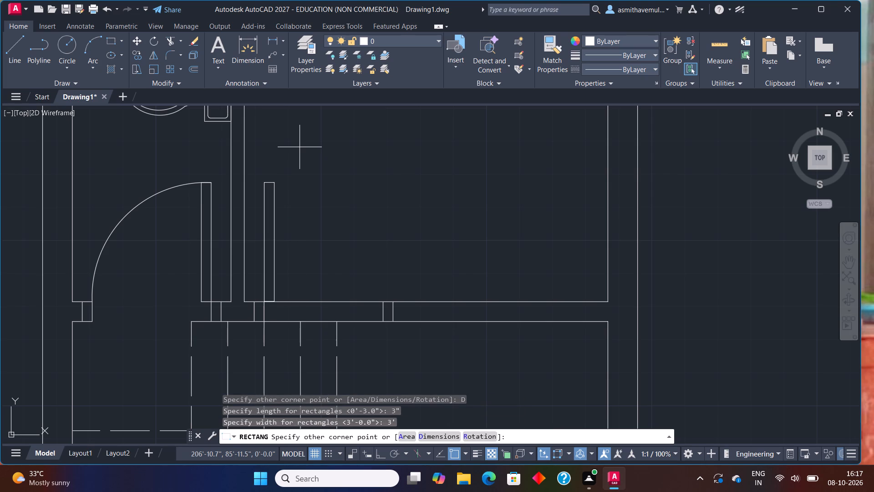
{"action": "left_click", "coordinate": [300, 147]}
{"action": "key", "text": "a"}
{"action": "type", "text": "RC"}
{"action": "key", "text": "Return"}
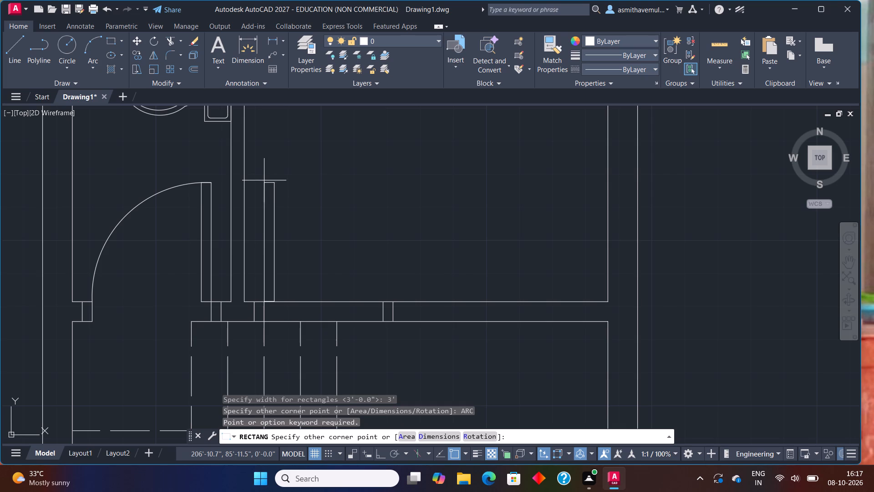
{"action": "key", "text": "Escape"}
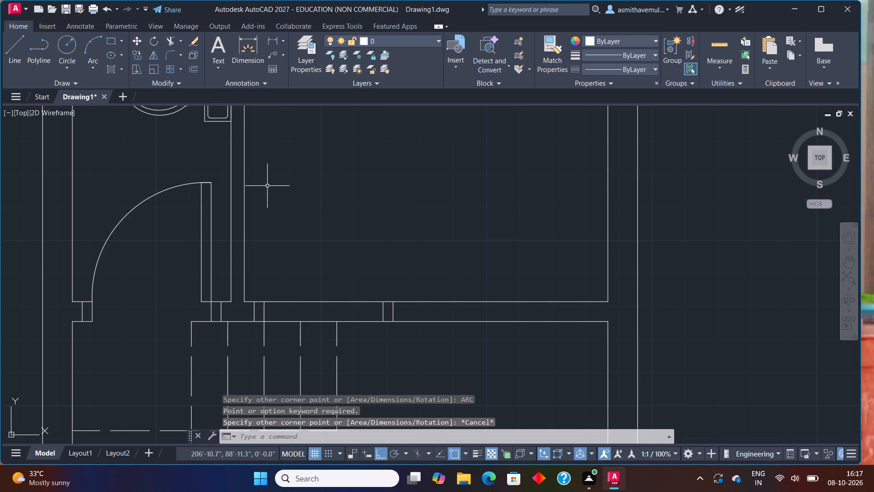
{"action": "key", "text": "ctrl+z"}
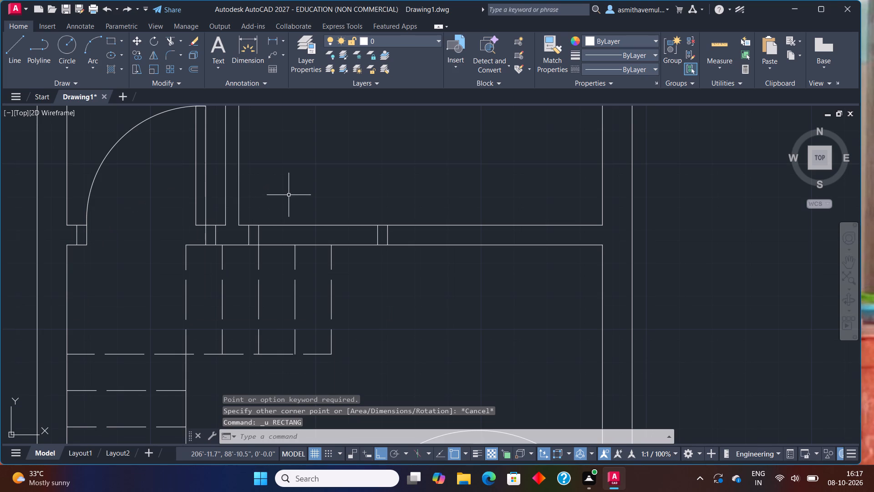
Trim the upper wall line between the two bedroom door frames.
{"action": "type", "text": "TRO"}
{"action": "key", "text": "BackSpace"}
{"action": "type", "text": "IM"}
{"action": "key", "text": "Return"}
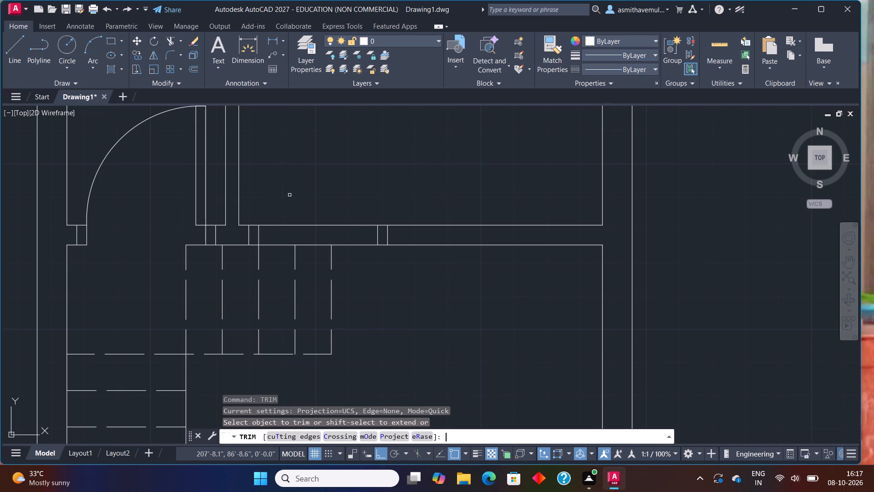
{"action": "left_click", "coordinate": [316, 225]}
{"action": "key", "text": "Escape"}
Draw the bedroom door leaf as a 3" by 3' rectangle standing up from the left frame's upper inner corner.
{"action": "middle_click_drag", "start_coordinate": [302, 190], "coordinate": [295, 259]}
{"action": "type", "text": "REC"}
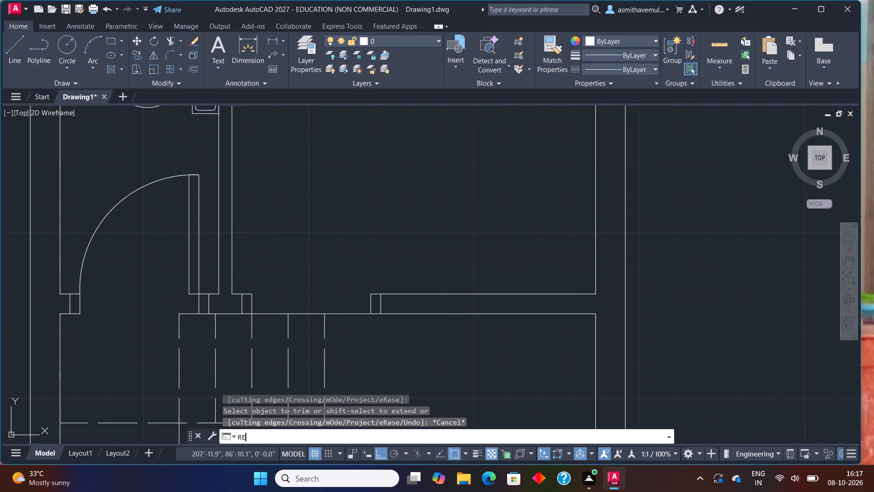
{"action": "key", "text": "Return"}
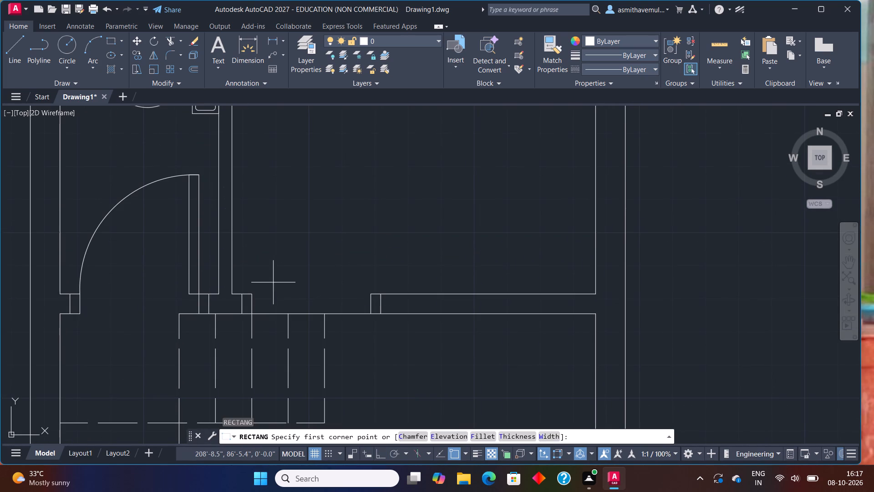
{"action": "left_click", "coordinate": [249, 294]}
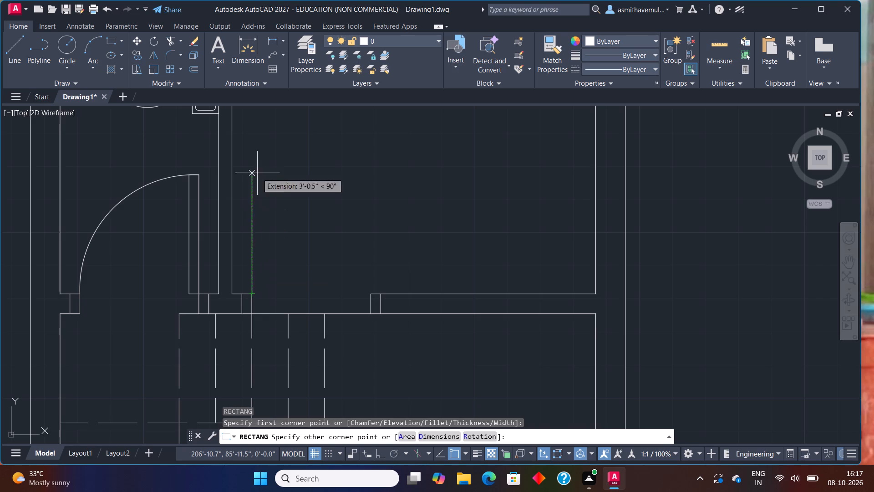
{"action": "key", "text": "d"}
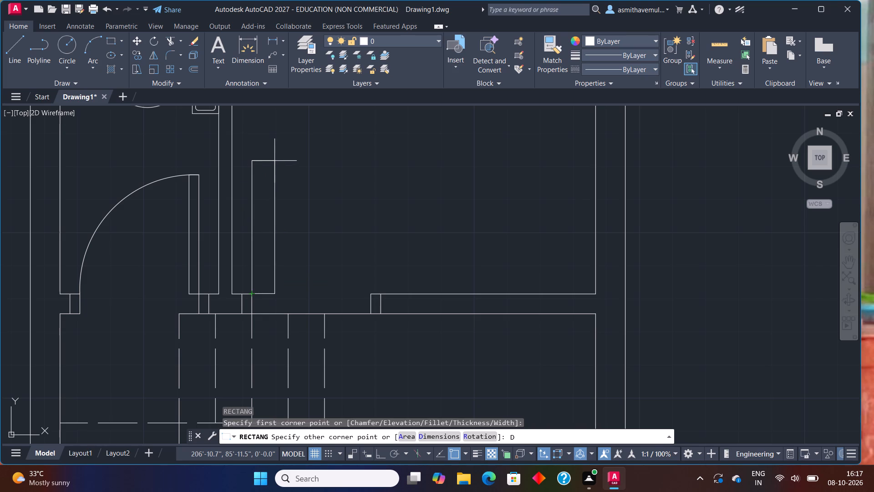
{"action": "key", "text": "Return"}
{"action": "key", "text": "3"}
{"action": "key", "text": "shift+quotedbl"}
{"action": "key", "text": "Return"}
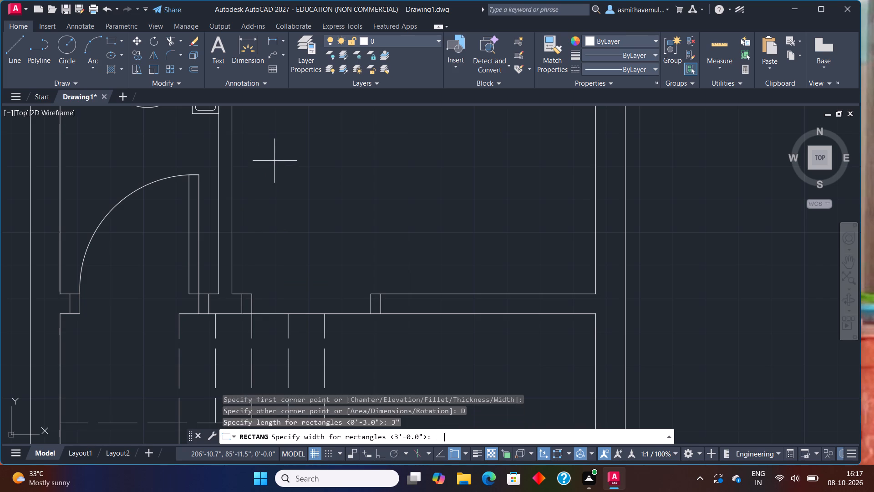
{"action": "type", "text": "3'"}
{"action": "key", "text": "Return"}
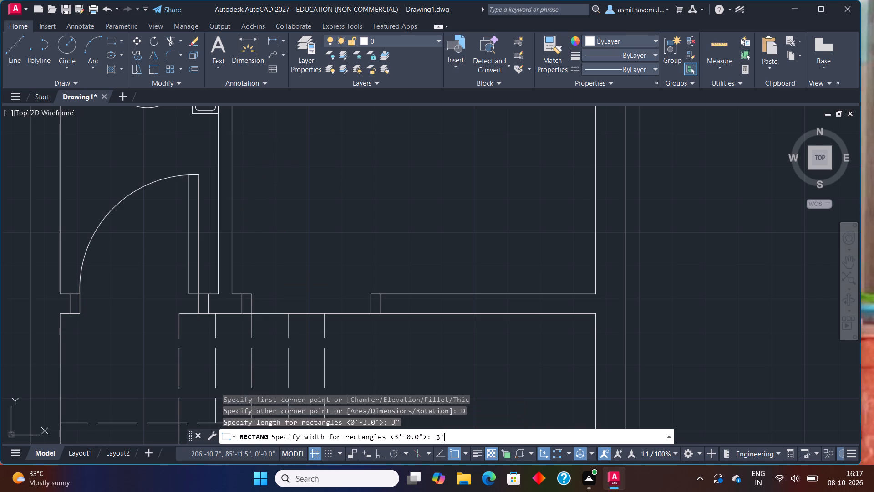
{"action": "left_click", "coordinate": [279, 169]}
{"action": "left_click", "coordinate": [291, 179]}
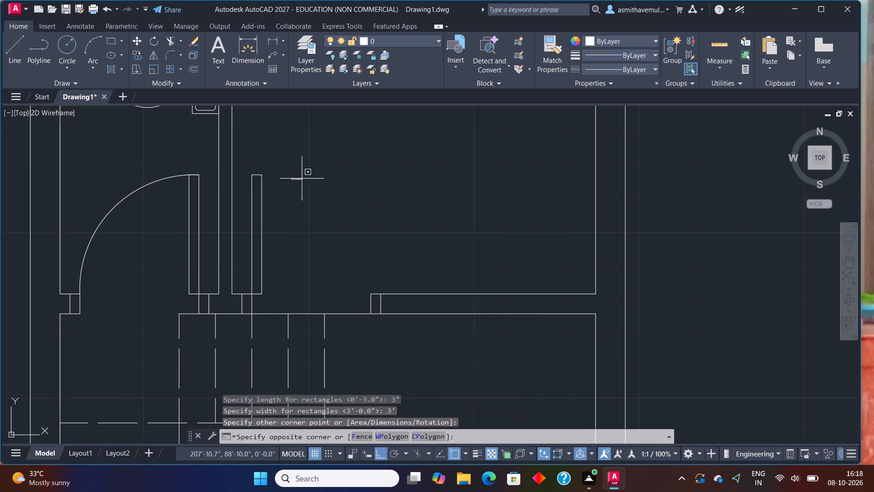
{"action": "left_click", "coordinate": [328, 182]}
Draw the bedroom door swing arc through the leaf's two top corners to the right frame's upper inner corner.
{"action": "type", "text": "ARC"}
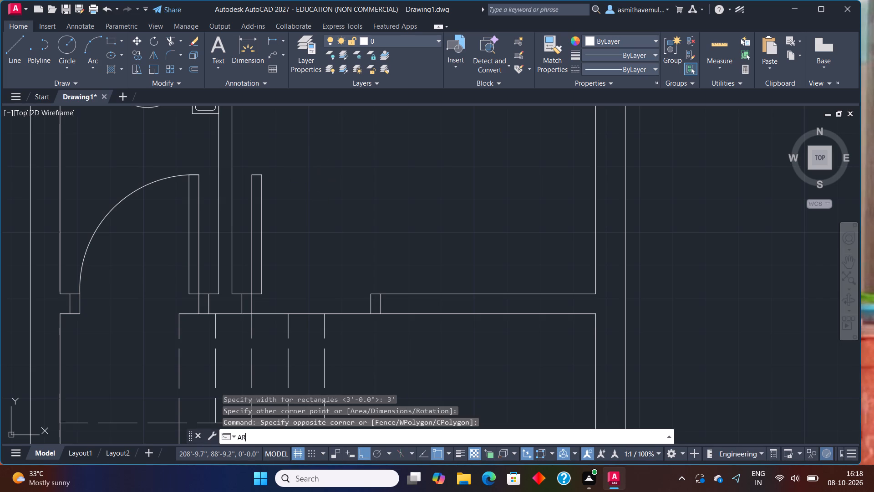
{"action": "key", "text": "Return"}
{"action": "middle_click_drag", "start_coordinate": [234, 205], "coordinate": [236, 205]}
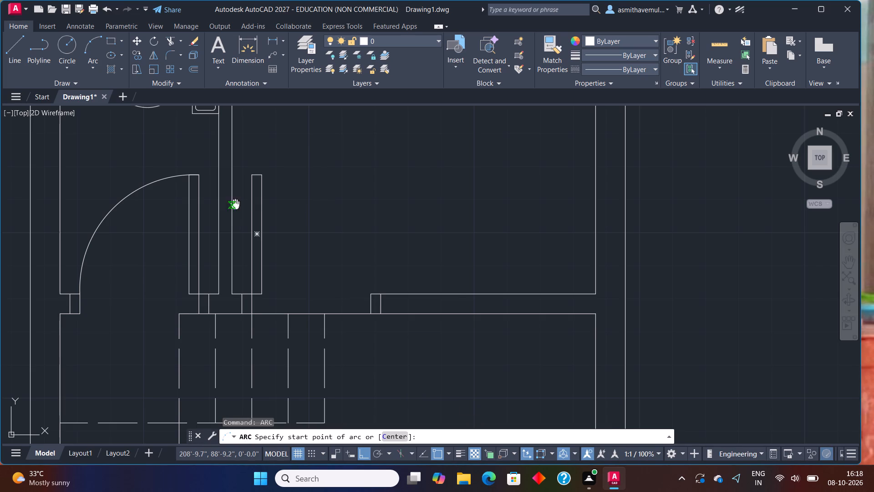
{"action": "middle_click_drag", "start_coordinate": [236, 205], "coordinate": [251, 226]}
{"action": "left_click", "coordinate": [265, 194]}
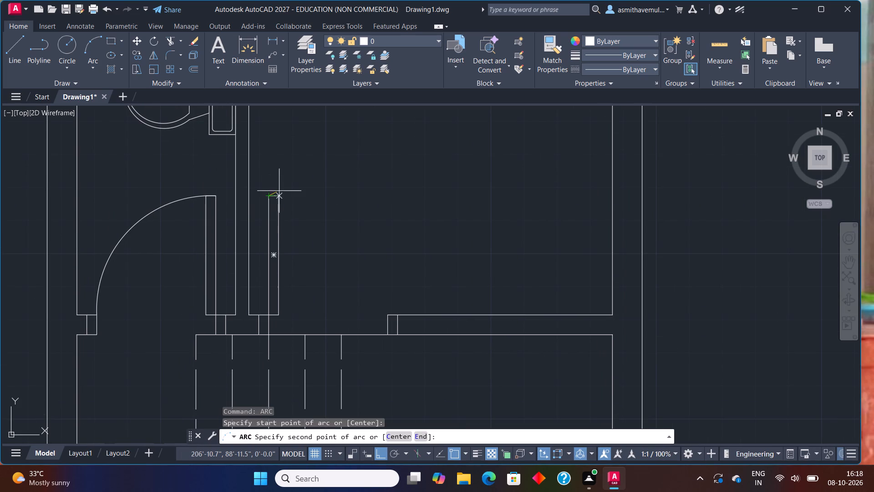
{"action": "left_click", "coordinate": [280, 198]}
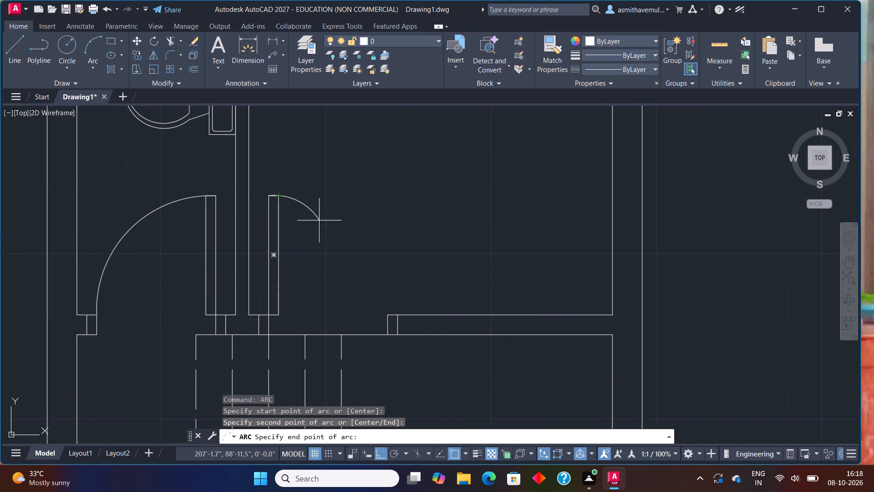
{"action": "left_click", "coordinate": [389, 313]}
Label the bedroom below the bed with single-line text "BED ROOM" over "10'X13'4"", 6" high at 0 rotation.
{"action": "scroll", "coordinate": [397, 275], "scroll_direction": "down", "scroll_amount": 3}
{"action": "middle_click_drag", "start_coordinate": [404, 245], "coordinate": [372, 206]}
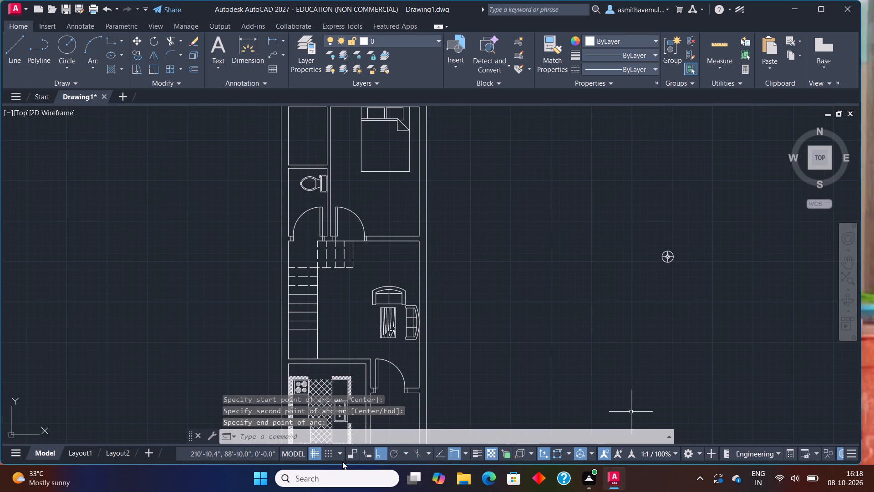
{"action": "scroll", "coordinate": [436, 278], "scroll_direction": "down", "scroll_amount": 1}
{"action": "middle_click_drag", "start_coordinate": [452, 280], "coordinate": [409, 252]}
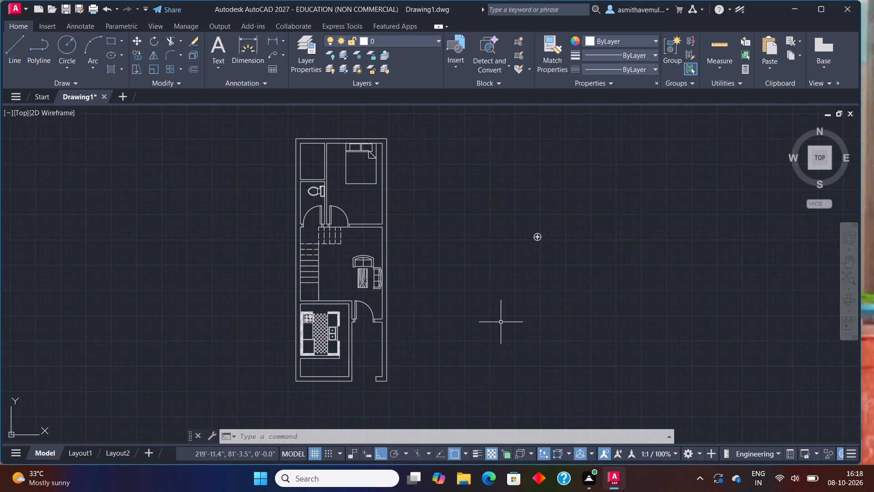
{"action": "middle_click_drag", "start_coordinate": [446, 289], "coordinate": [420, 314]}
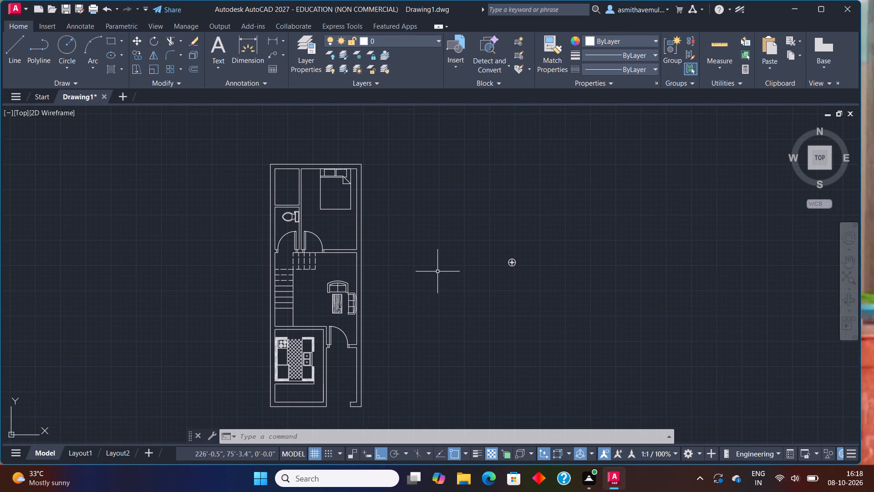
{"action": "type", "text": "TEXT"}
{"action": "key", "text": "Return"}
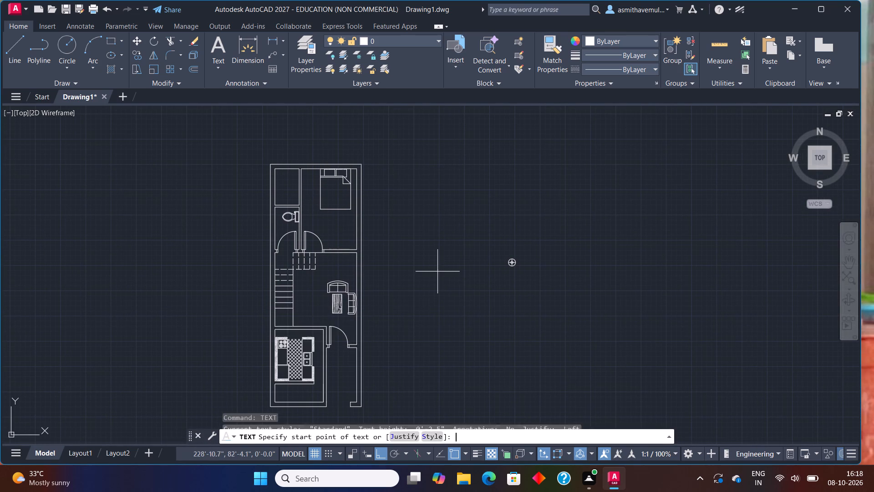
{"action": "left_click_drag", "start_coordinate": [437, 270], "coordinate": [438, 275]}
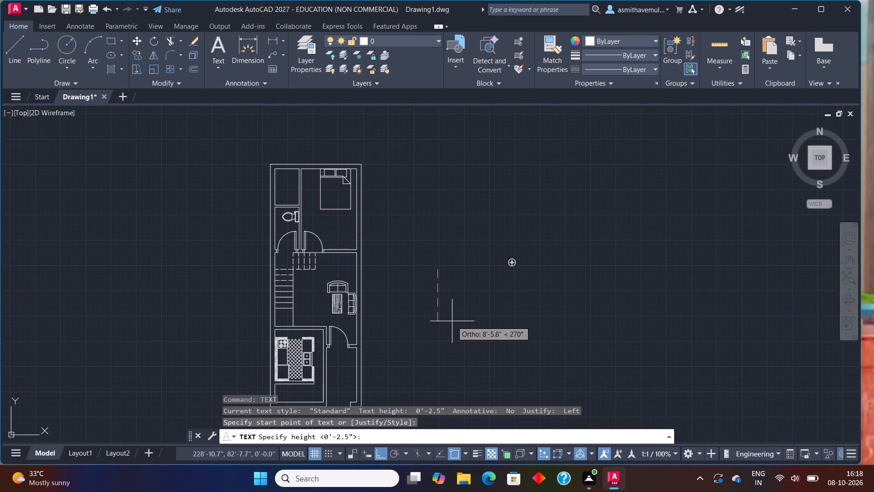
{"action": "type", "text": "6\""}
{"action": "key", "text": "Return"}
{"action": "type", "text": "-0"}
{"action": "key", "text": "Delete"}
{"action": "key", "text": "BackSpace"}
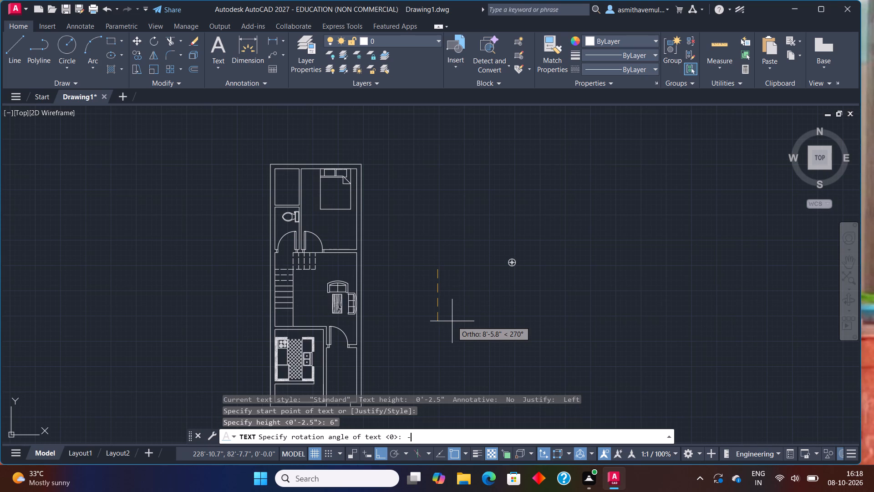
{"action": "key", "text": "BackSpace"}
{"action": "key", "text": "0"}
{"action": "key", "text": "Return"}
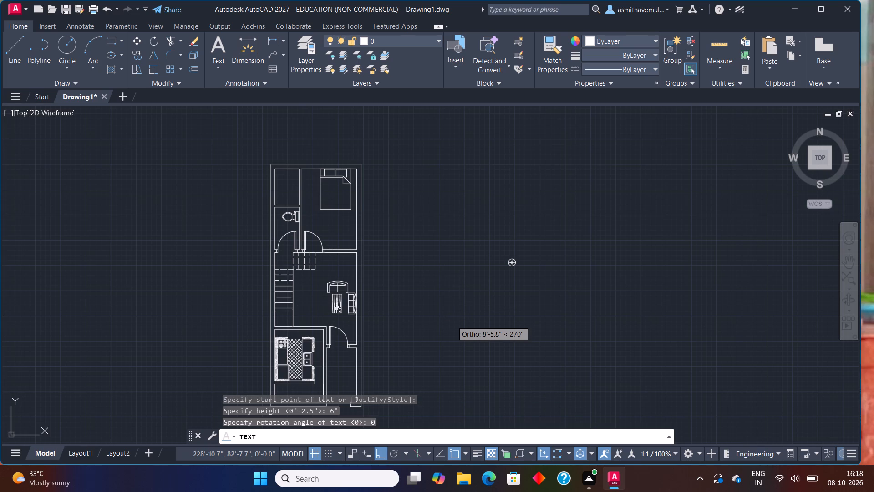
{"action": "scroll", "coordinate": [338, 225], "scroll_direction": "up", "scroll_amount": 1}
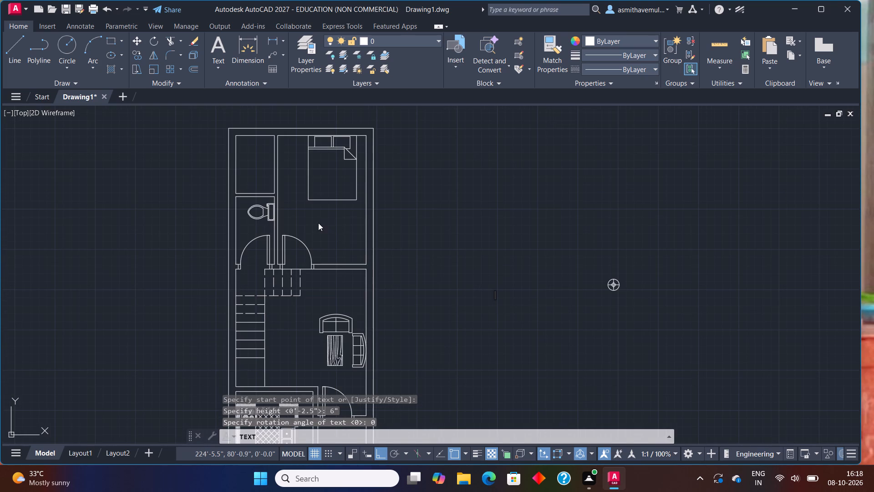
{"action": "left_click", "coordinate": [318, 223]}
{"action": "scroll", "coordinate": [318, 223], "scroll_direction": "up", "scroll_amount": 1}
{"action": "left_click", "coordinate": [309, 221]}
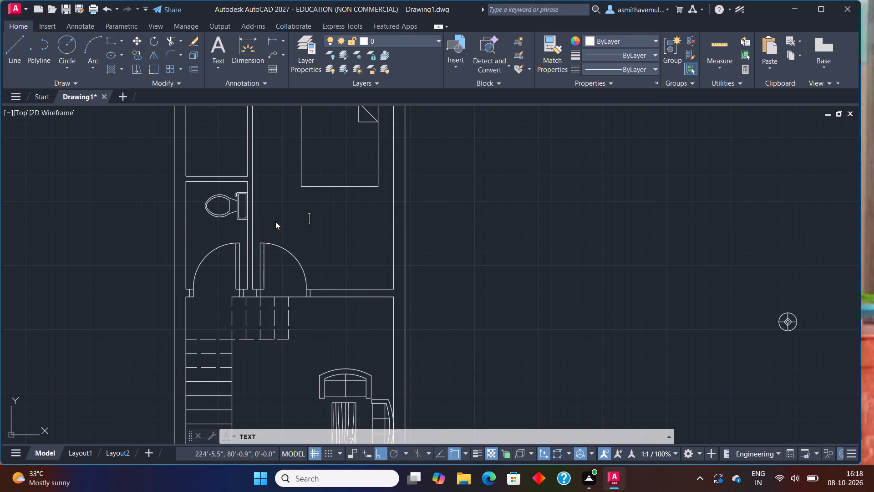
{"action": "type", "text": "BED ROOM"}
{"action": "key", "text": "Return"}
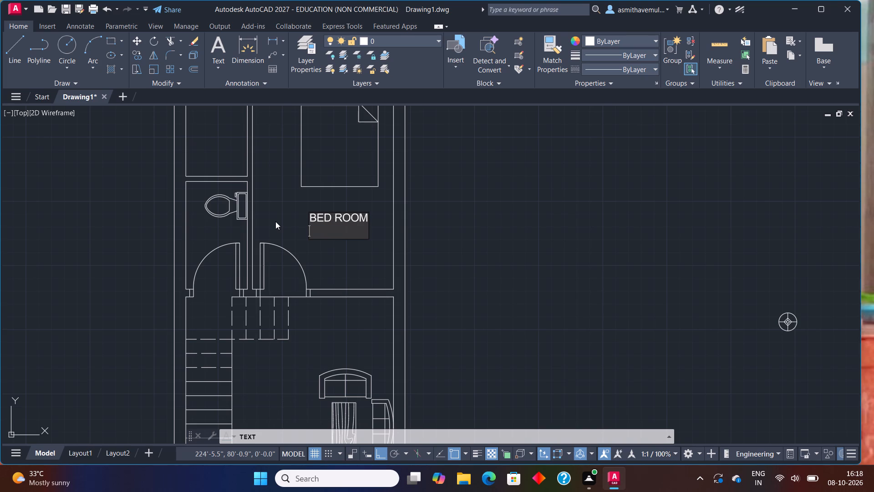
{"action": "type", "text": "10'"}
{"action": "key", "text": "x"}
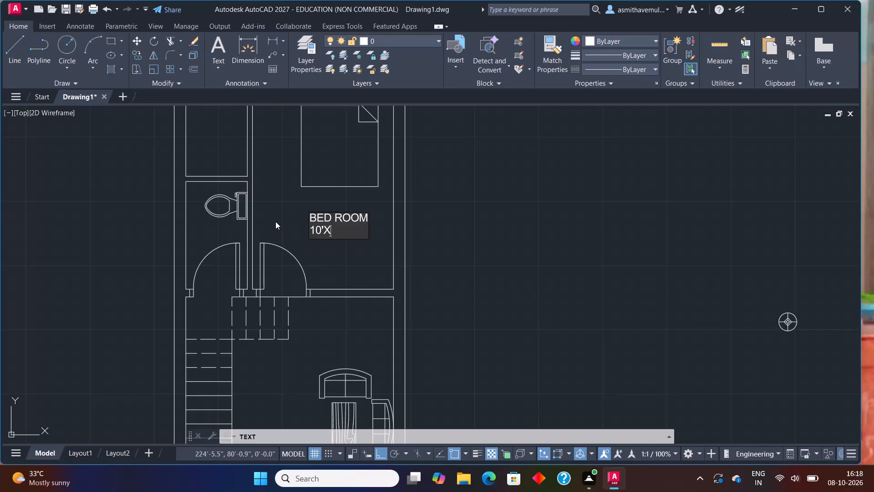
{"action": "type", "text": "13'4\""}
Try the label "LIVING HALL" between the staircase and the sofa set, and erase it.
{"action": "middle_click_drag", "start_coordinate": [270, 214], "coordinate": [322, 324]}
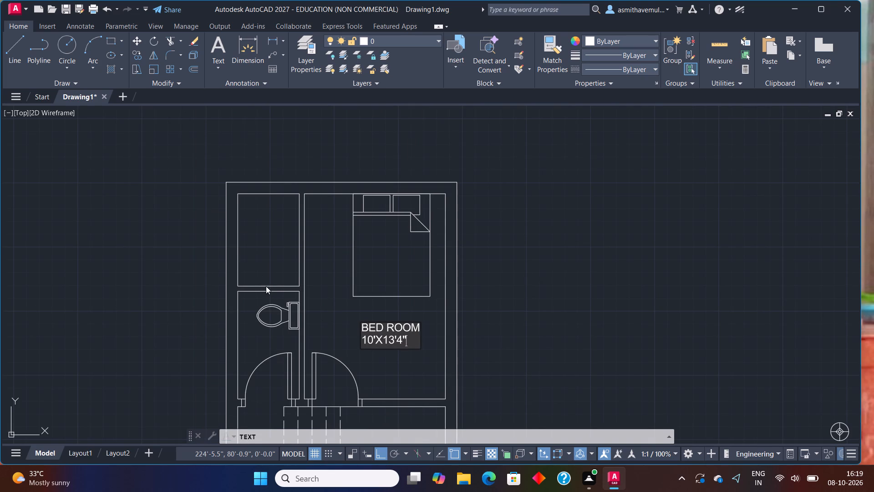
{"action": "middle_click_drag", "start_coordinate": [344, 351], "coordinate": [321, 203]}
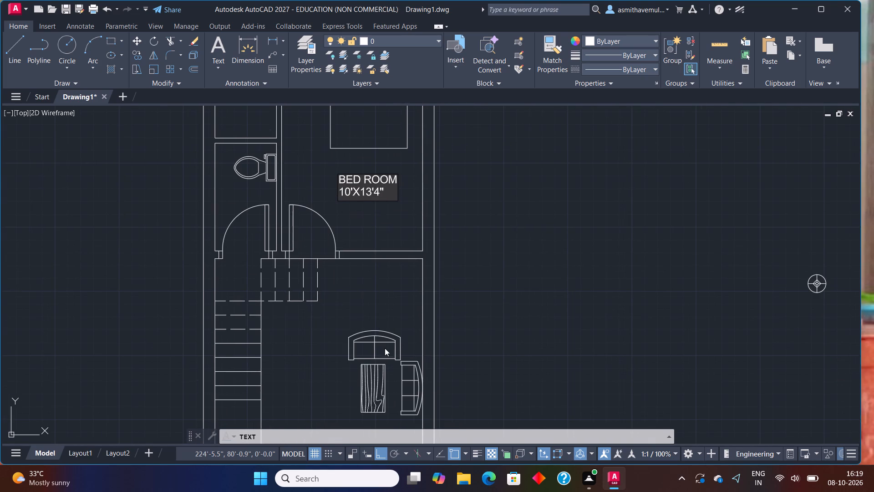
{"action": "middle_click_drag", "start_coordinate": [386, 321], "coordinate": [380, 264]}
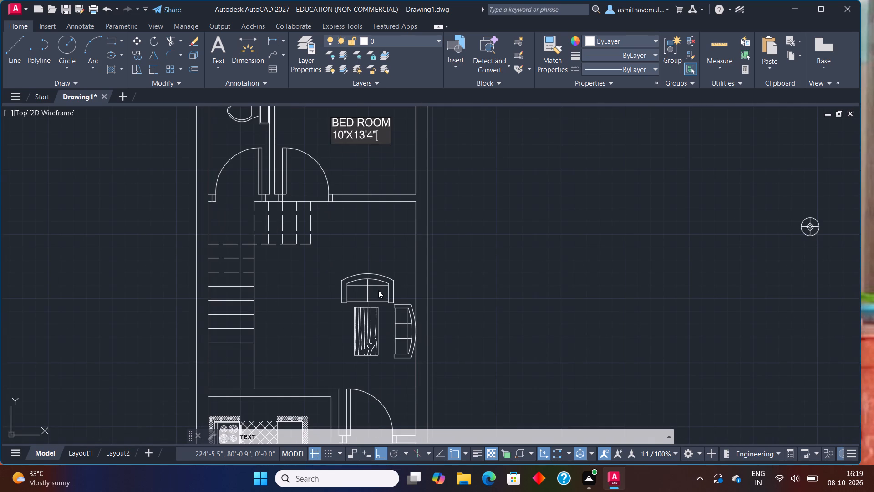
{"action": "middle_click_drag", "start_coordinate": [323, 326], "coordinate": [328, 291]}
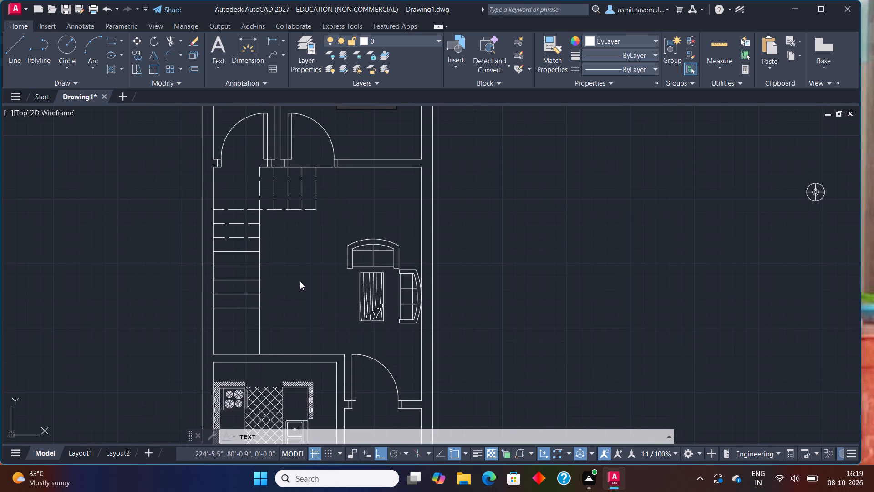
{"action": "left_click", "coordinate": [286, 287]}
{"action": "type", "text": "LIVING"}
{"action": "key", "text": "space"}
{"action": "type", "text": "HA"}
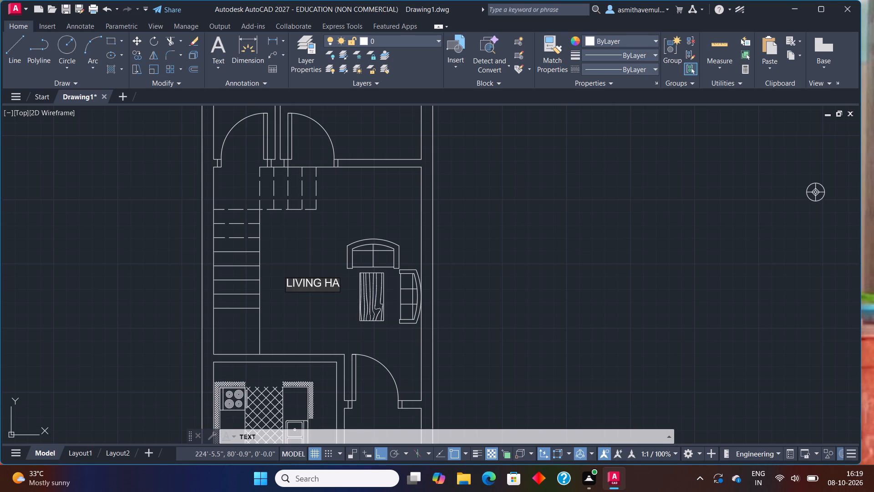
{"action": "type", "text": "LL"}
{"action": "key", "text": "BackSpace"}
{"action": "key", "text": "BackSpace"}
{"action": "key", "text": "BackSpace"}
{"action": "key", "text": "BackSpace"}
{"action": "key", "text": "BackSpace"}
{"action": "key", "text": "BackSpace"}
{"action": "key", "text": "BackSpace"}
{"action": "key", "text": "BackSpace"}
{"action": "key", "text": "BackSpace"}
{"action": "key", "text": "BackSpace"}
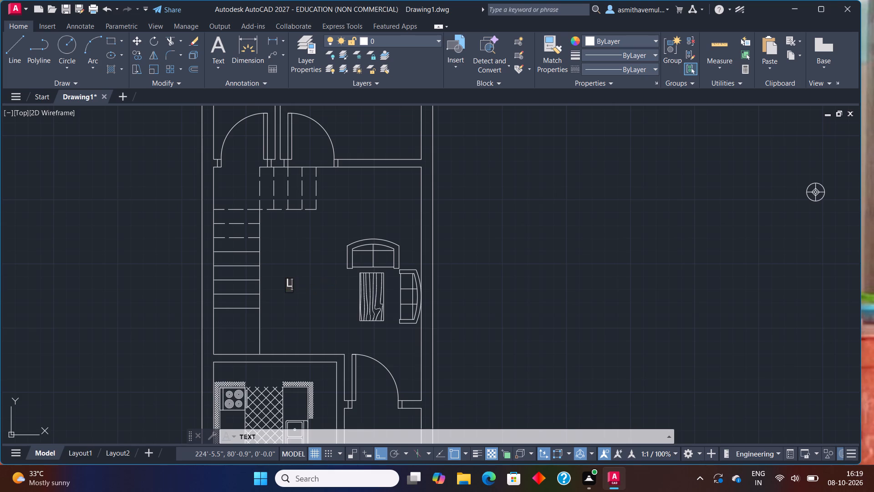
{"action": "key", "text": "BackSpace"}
Label the living hall with "LIVING HALL" over "14'X13'6"", starting closer to the staircase's side line.
{"action": "scroll", "coordinate": [285, 287], "scroll_direction": "up", "scroll_amount": 1}
{"action": "left_click", "coordinate": [269, 287]}
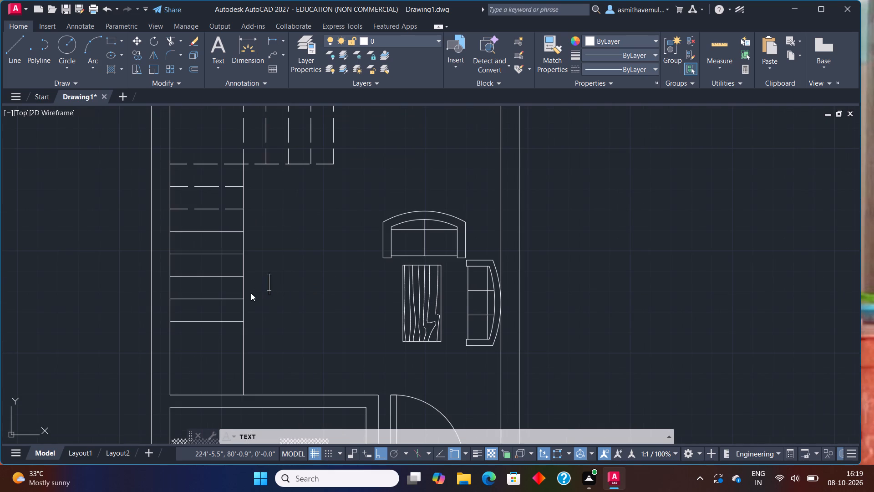
{"action": "type", "text": "LIVIN"}
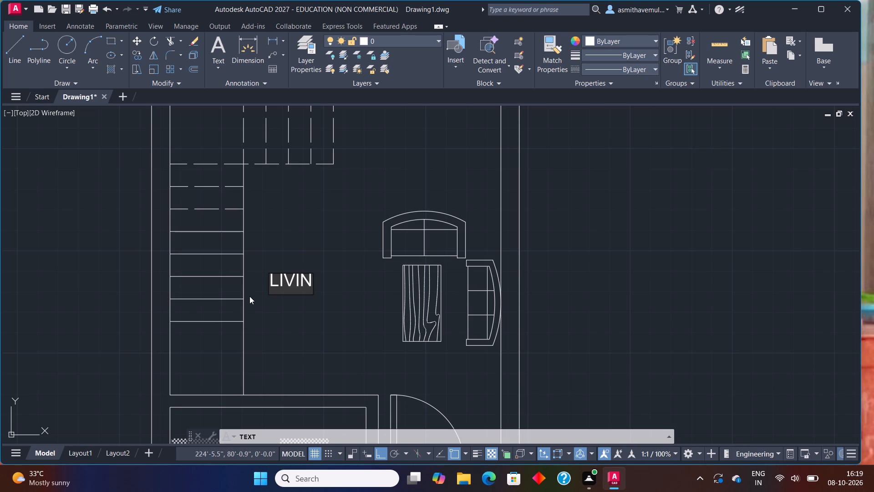
{"action": "key", "text": "g"}
{"action": "key", "text": "space"}
{"action": "type", "text": "HALL"}
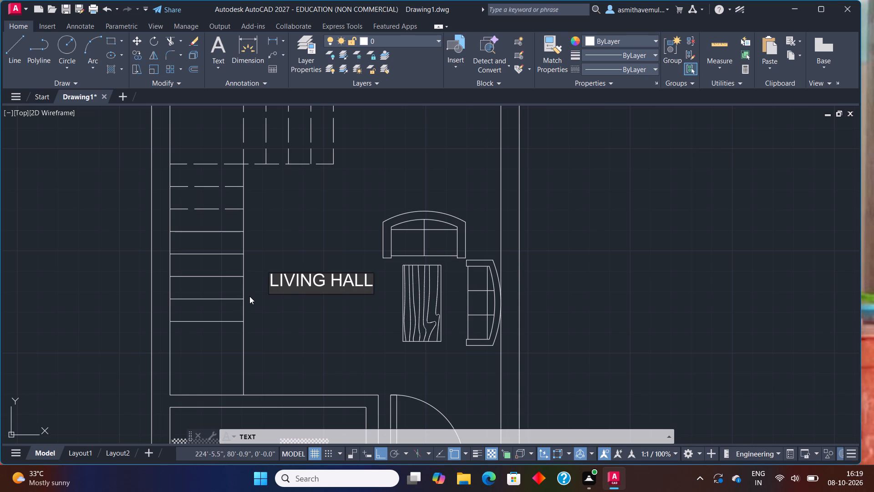
{"action": "key", "text": "Return"}
{"action": "type", "text": "14"}
{"action": "key", "text": "apostrophe"}
{"action": "key", "text": "x"}
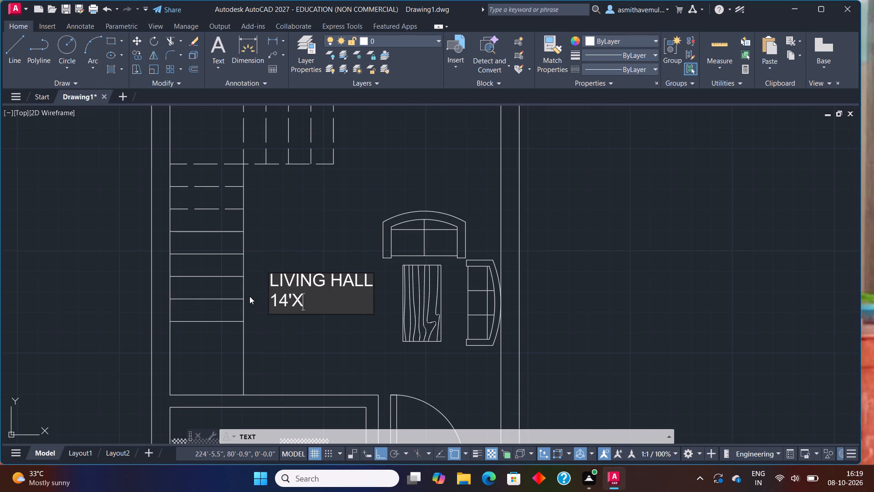
{"action": "type", "text": "13"}
{"action": "key", "text": "apostrophe"}
{"action": "key", "text": "6"}
{"action": "key", "text": "shift+quotedbl"}
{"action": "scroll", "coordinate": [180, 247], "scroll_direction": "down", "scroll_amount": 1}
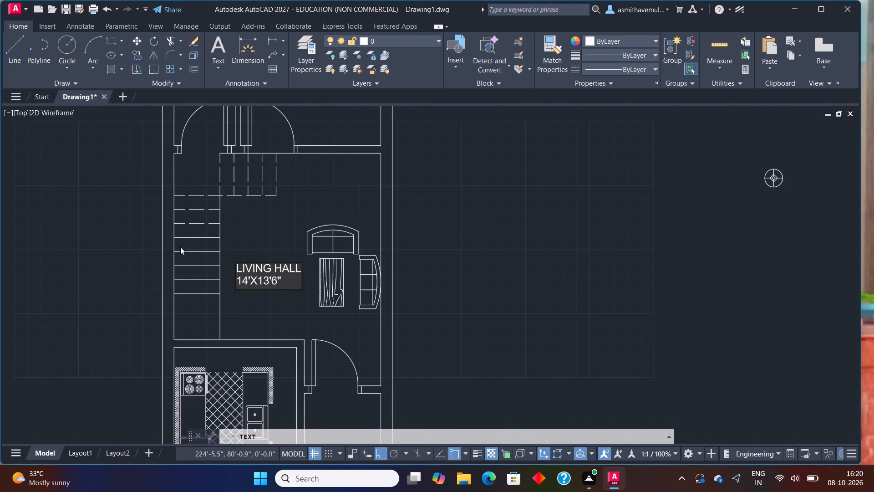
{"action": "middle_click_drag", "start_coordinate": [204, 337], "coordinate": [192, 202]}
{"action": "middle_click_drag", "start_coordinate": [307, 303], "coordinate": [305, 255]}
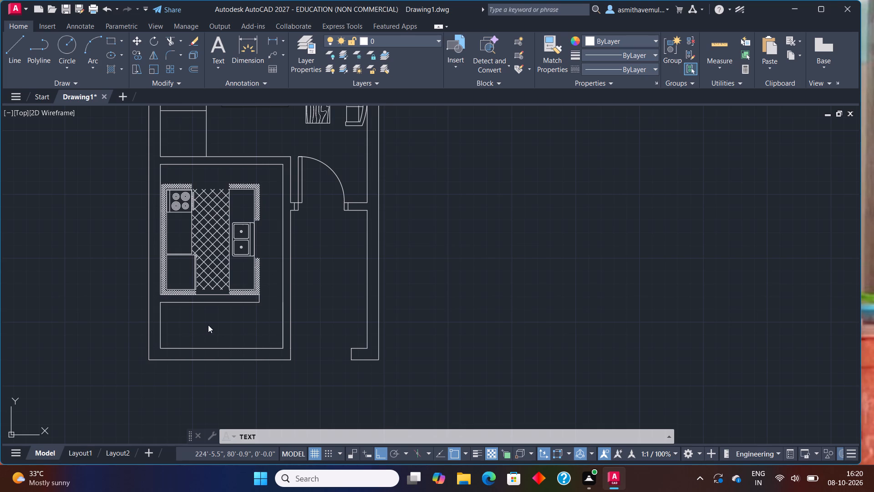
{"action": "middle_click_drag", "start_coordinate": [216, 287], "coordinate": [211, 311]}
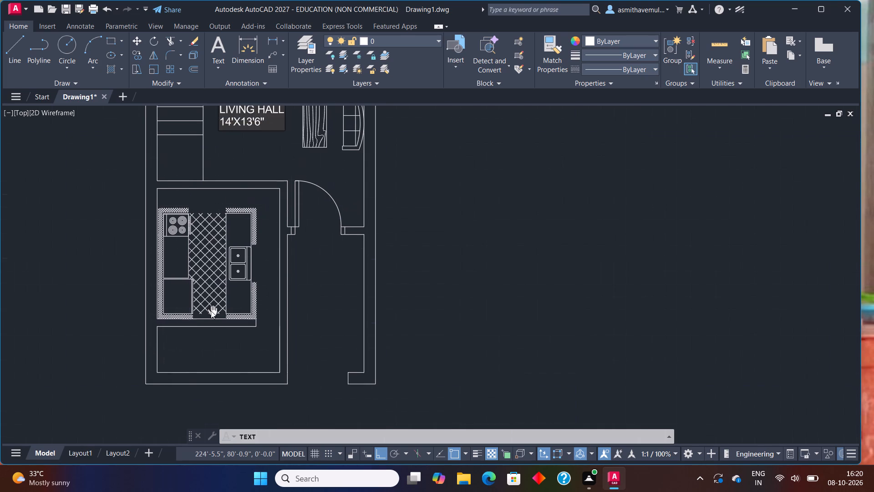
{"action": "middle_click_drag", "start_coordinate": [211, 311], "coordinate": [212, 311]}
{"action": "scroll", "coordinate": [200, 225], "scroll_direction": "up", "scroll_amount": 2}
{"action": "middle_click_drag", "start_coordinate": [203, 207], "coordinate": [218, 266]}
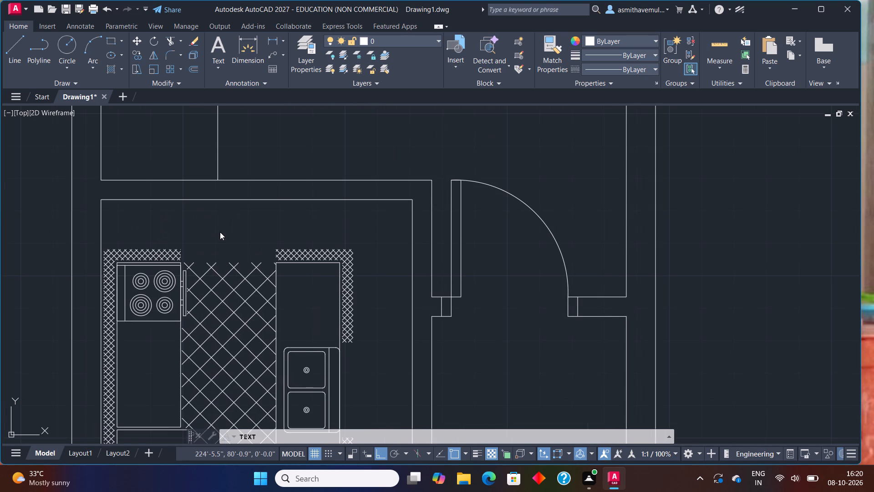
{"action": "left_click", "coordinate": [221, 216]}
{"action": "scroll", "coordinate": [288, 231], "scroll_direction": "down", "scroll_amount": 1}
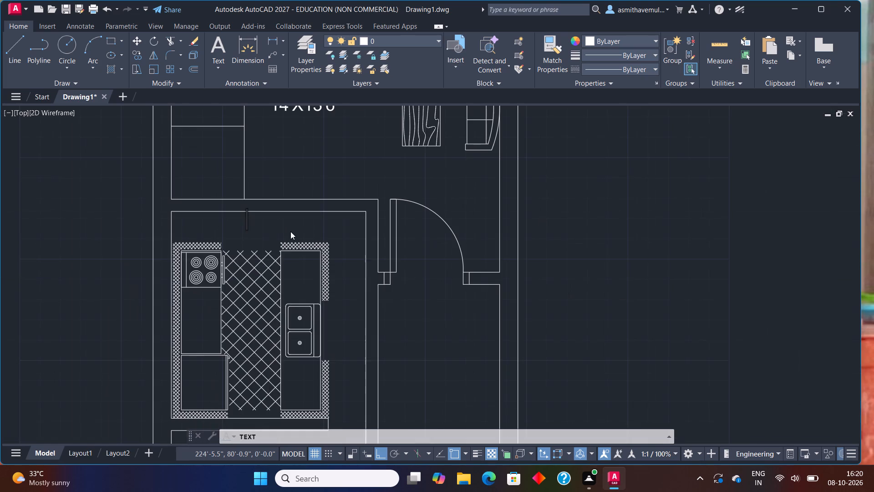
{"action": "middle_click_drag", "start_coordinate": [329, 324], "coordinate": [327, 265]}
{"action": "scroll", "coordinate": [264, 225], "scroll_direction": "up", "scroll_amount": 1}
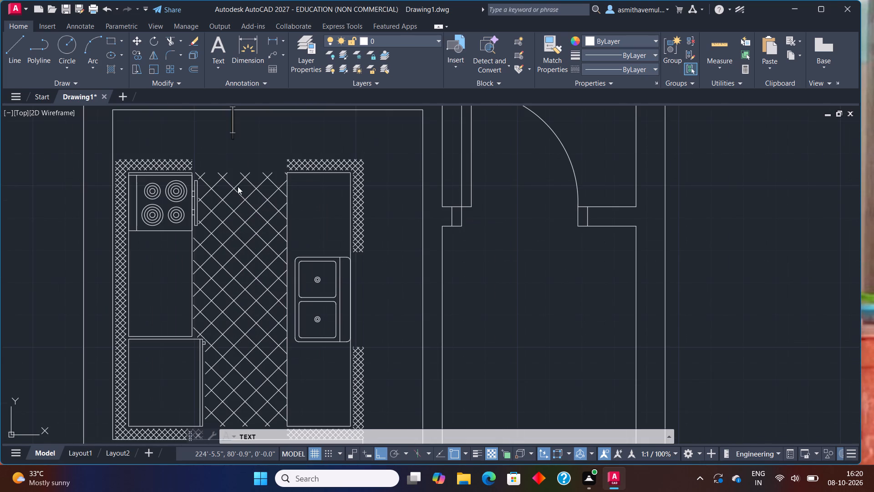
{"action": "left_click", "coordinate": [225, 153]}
Label the area beside the kitchen, below the entrance door, with "PORCH" over "6'X10'".
{"action": "scroll", "coordinate": [319, 246], "scroll_direction": "down", "scroll_amount": 2}
{"action": "middle_click_drag", "start_coordinate": [330, 287], "coordinate": [315, 256]}
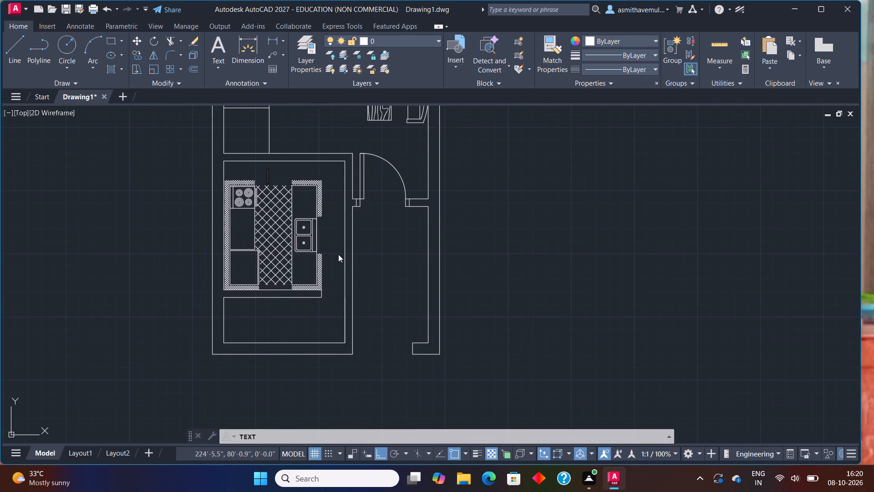
{"action": "left_click", "coordinate": [370, 253]}
{"action": "type", "text": "PORCH"}
{"action": "key", "text": "Return"}
{"action": "type", "text": "6'X10'"}
Label the narrow space below the kitchen with "WASH" over "8'X3'", and finish the text command.
{"action": "left_click", "coordinate": [252, 323]}
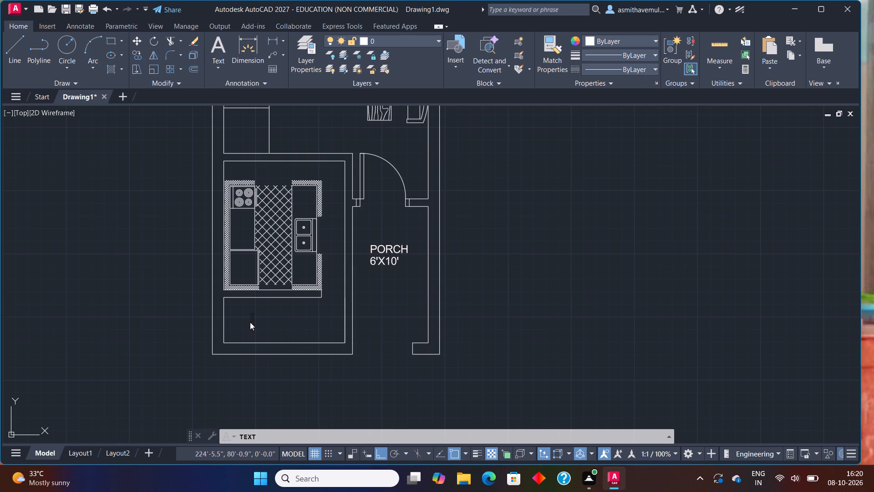
{"action": "scroll", "coordinate": [233, 312], "scroll_direction": "up", "scroll_amount": 3}
{"action": "left_click", "coordinate": [279, 303]}
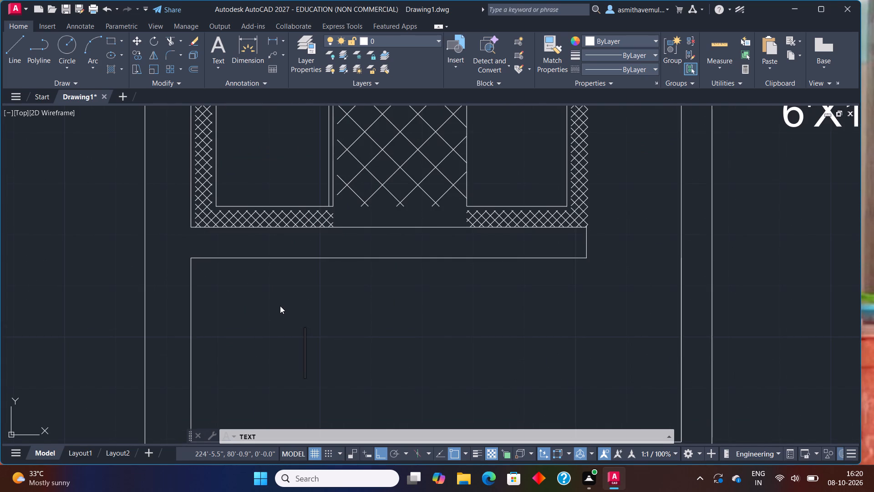
{"action": "type", "text": "WAS"}
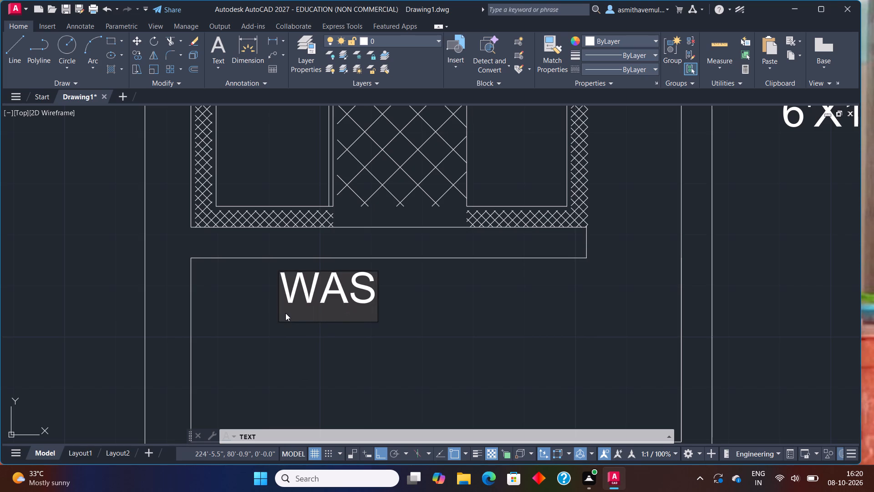
{"action": "key", "text": "h"}
{"action": "key", "text": "Return"}
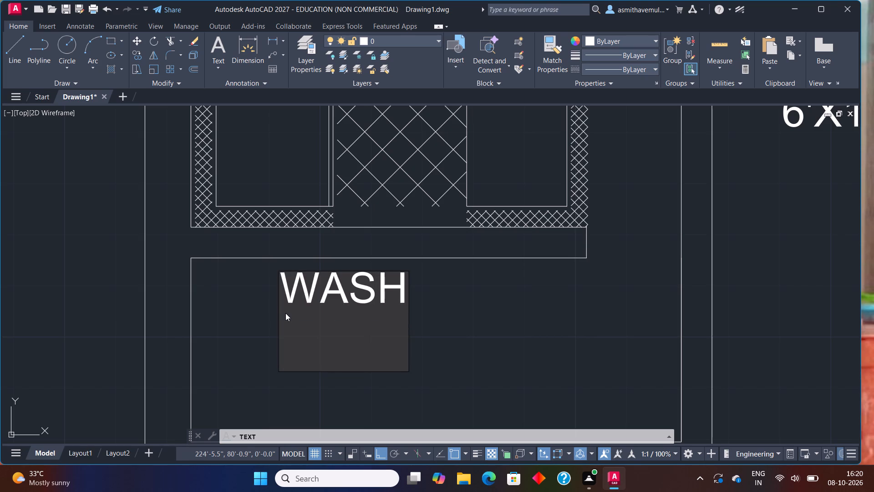
{"action": "type", "text": "8'"}
{"action": "key", "text": "x"}
{"action": "type", "text": "3'"}
{"action": "scroll", "coordinate": [286, 241], "scroll_direction": "down", "scroll_amount": 2}
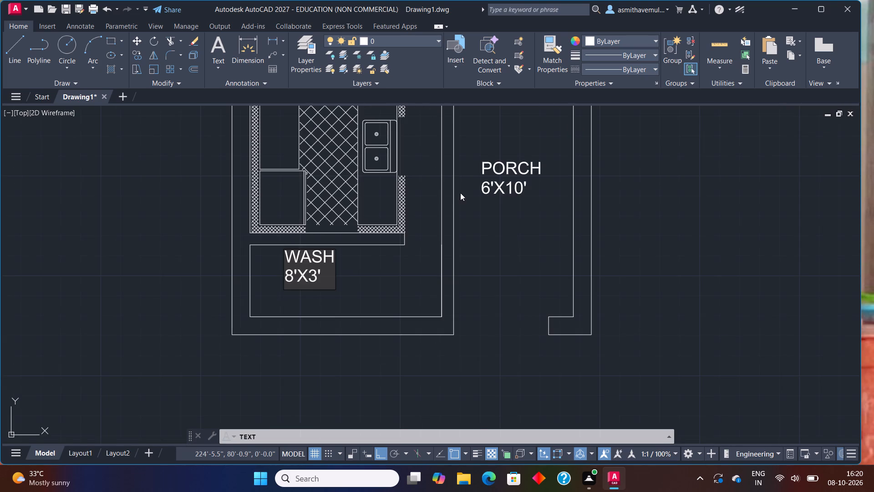
{"action": "middle_click_drag", "start_coordinate": [467, 192], "coordinate": [439, 384]}
{"action": "scroll", "coordinate": [418, 272], "scroll_direction": "down", "scroll_amount": 1}
{"action": "middle_click_drag", "start_coordinate": [389, 232], "coordinate": [384, 346]}
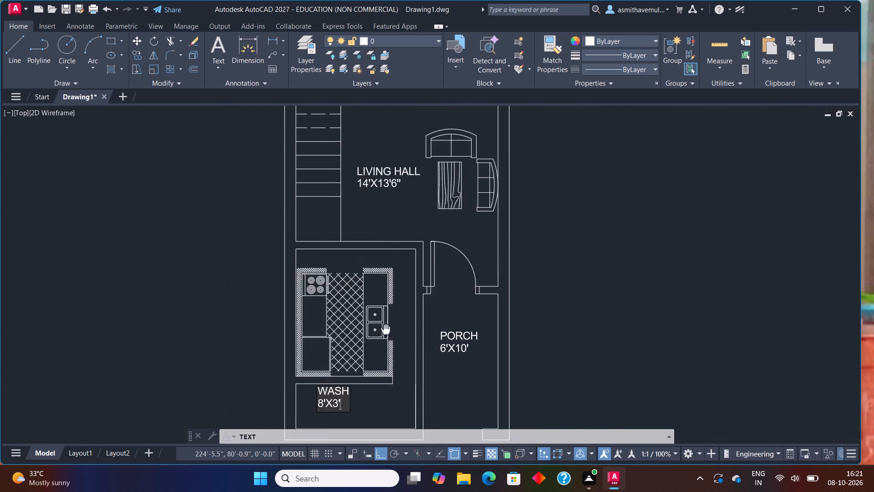
{"action": "middle_click_drag", "start_coordinate": [384, 346], "coordinate": [374, 371]}
{"action": "middle_click_drag", "start_coordinate": [331, 187], "coordinate": [332, 347]}
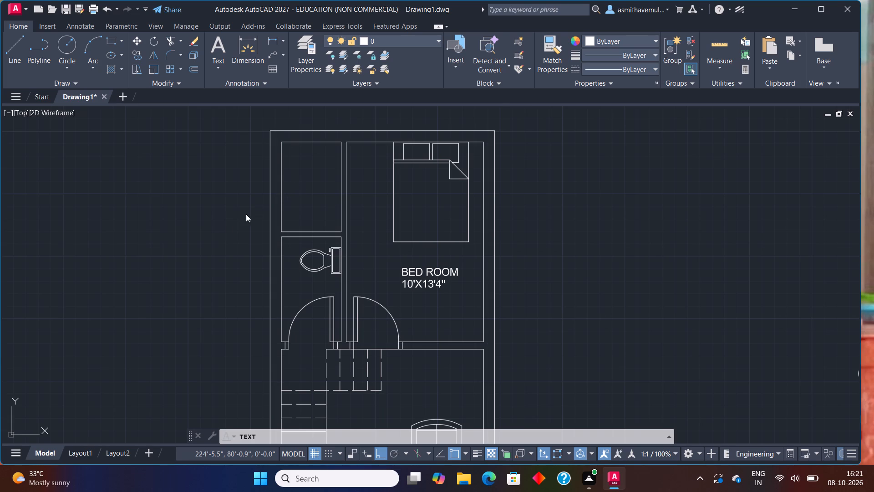
{"action": "left_click", "coordinate": [224, 228]}
{"action": "key", "text": "Escape"}
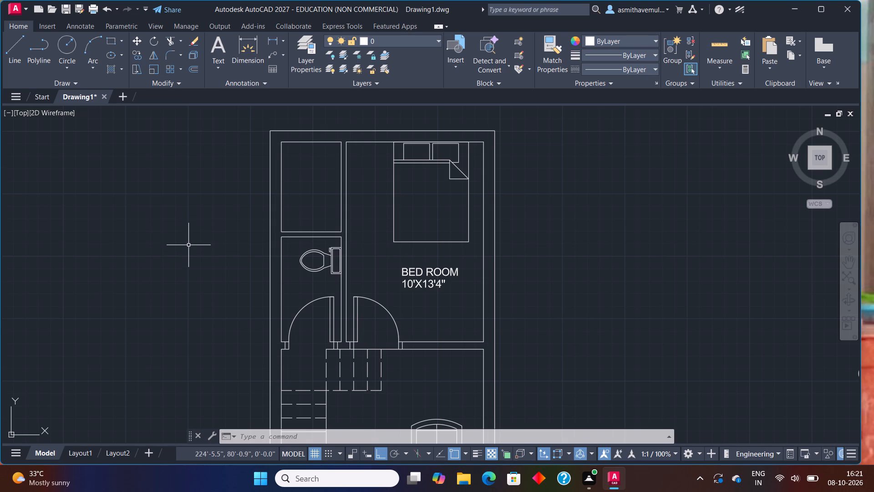
Scale the kitchen counter block down slightly by eye, using its lower-left corner as the base point.
{"action": "scroll", "coordinate": [241, 276], "scroll_direction": "down", "scroll_amount": 1}
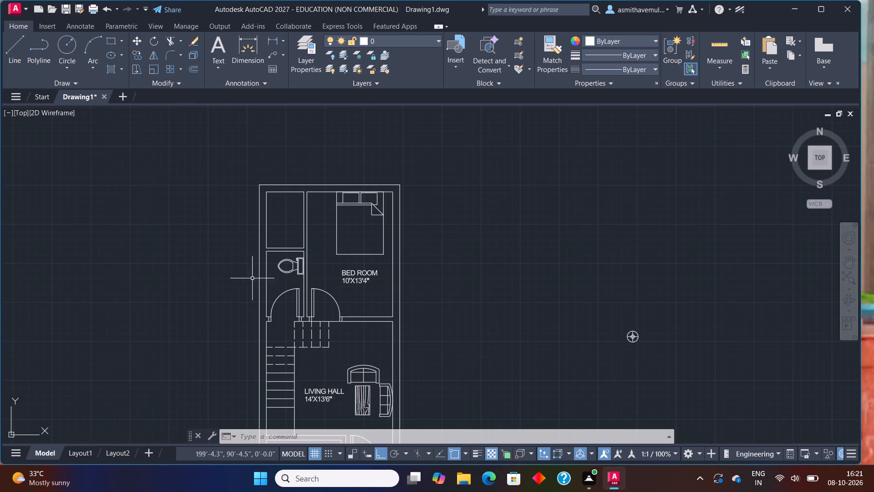
{"action": "middle_click_drag", "start_coordinate": [310, 311], "coordinate": [275, 196]}
{"action": "middle_click_drag", "start_coordinate": [263, 344], "coordinate": [240, 190]}
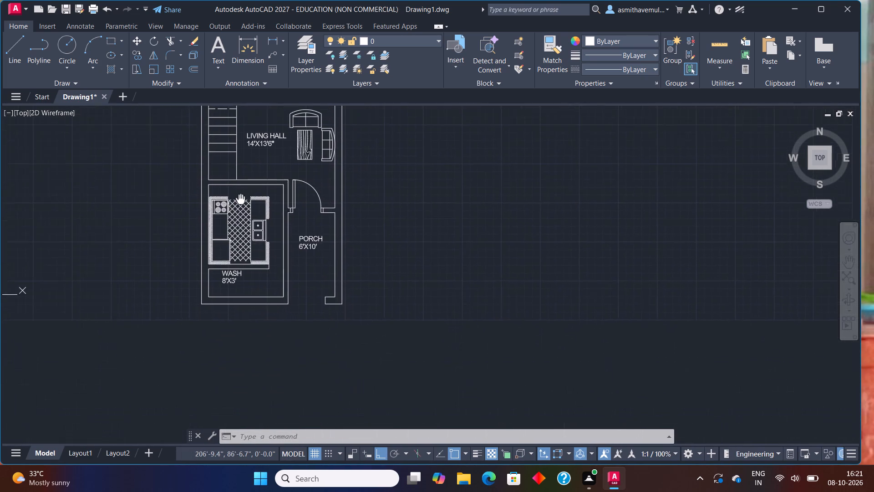
{"action": "middle_click_drag", "start_coordinate": [240, 190], "coordinate": [239, 186]}
{"action": "scroll", "coordinate": [232, 199], "scroll_direction": "up", "scroll_amount": 1}
{"action": "left_click", "coordinate": [232, 199]}
{"action": "type", "text": "SCALW"}
{"action": "key", "text": "BackSpace"}
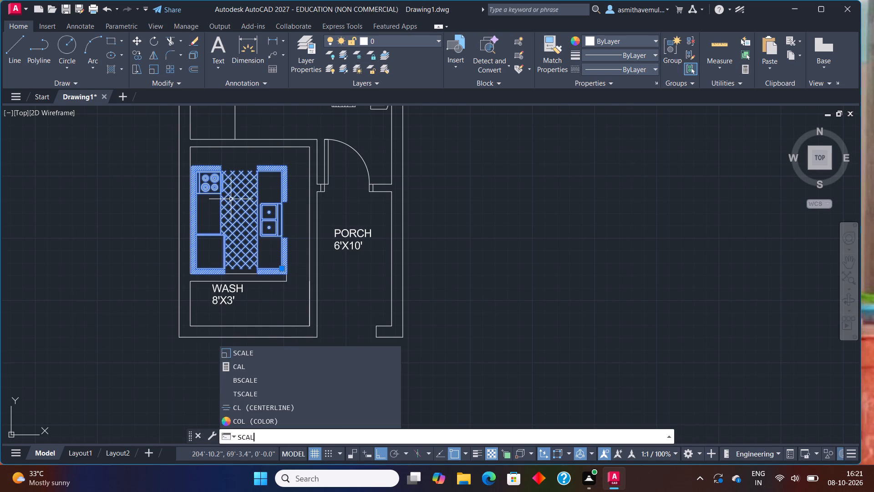
{"action": "key", "text": "e"}
{"action": "key", "text": "Return"}
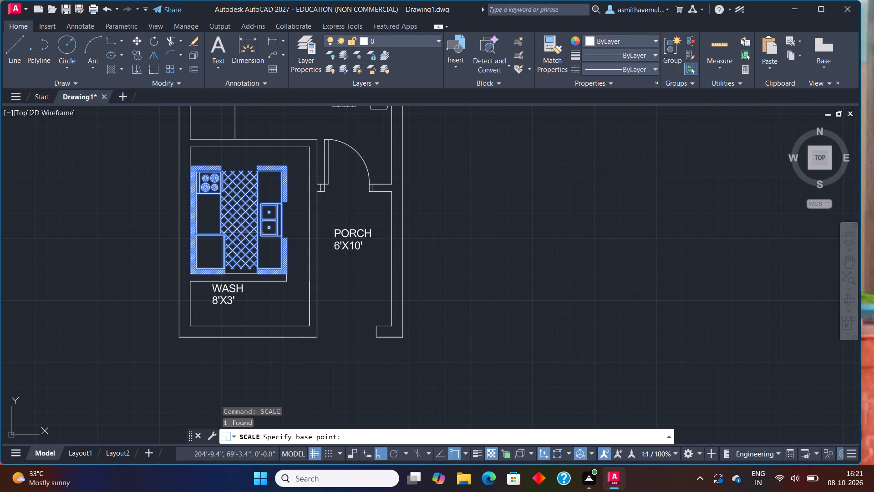
{"action": "left_click", "coordinate": [186, 276]}
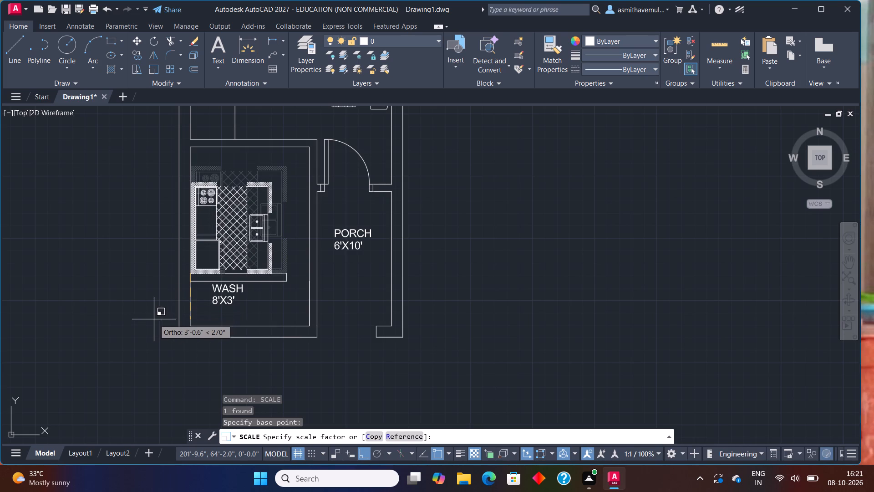
{"action": "left_click", "coordinate": [154, 319]}
Draw a short vertical line across the kitchen's upper wall, from the inner upper-right corner to the wall's outer line.
{"action": "scroll", "coordinate": [260, 254], "scroll_direction": "up", "scroll_amount": 1}
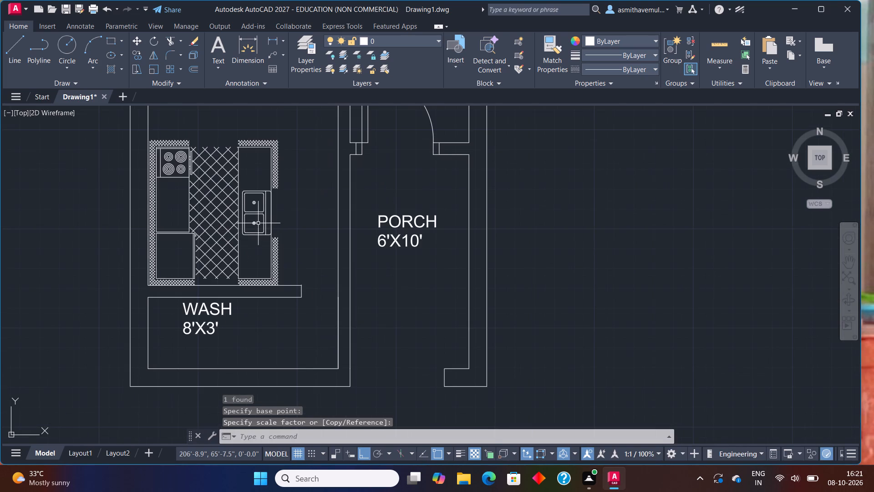
{"action": "middle_click_drag", "start_coordinate": [258, 224], "coordinate": [263, 284]}
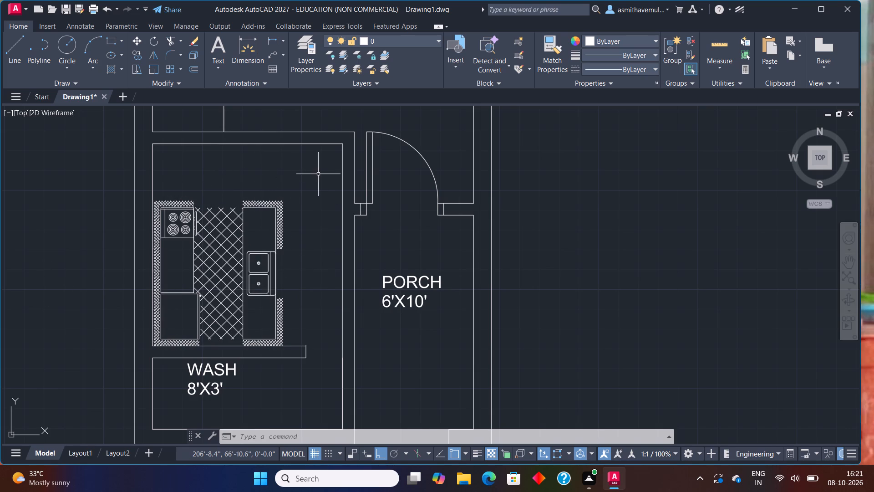
{"action": "middle_click_drag", "start_coordinate": [319, 174], "coordinate": [251, 211]}
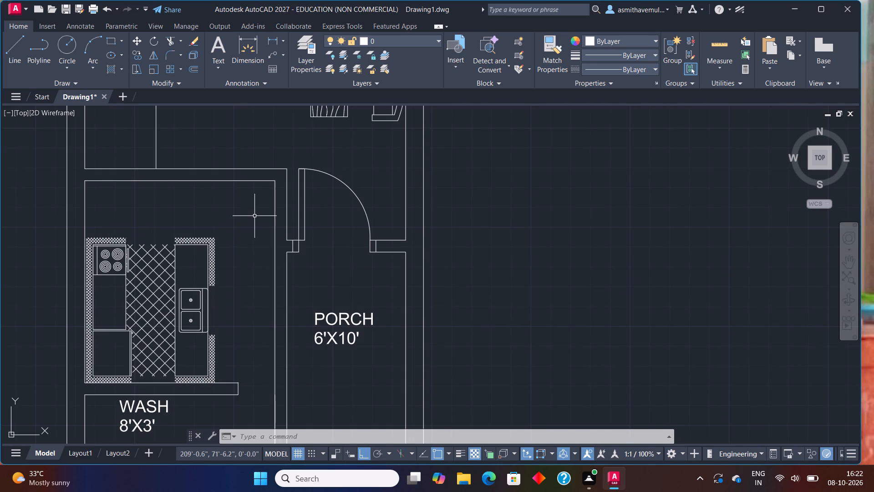
{"action": "scroll", "coordinate": [278, 199], "scroll_direction": "up", "scroll_amount": 1}
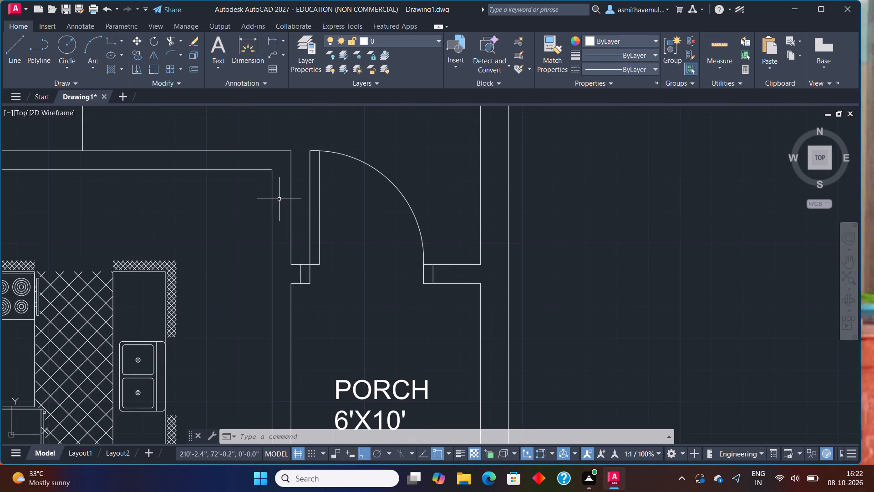
{"action": "key", "text": "l"}
{"action": "key", "text": "Return"}
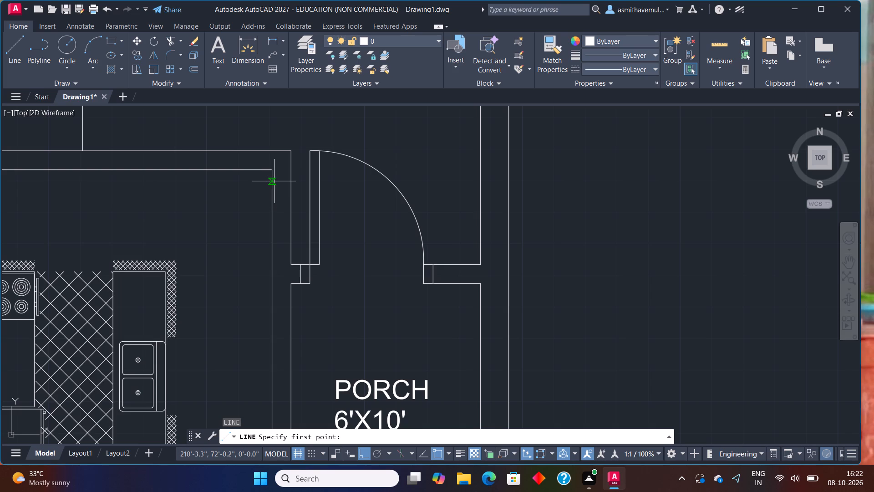
{"action": "left_click", "coordinate": [270, 170]}
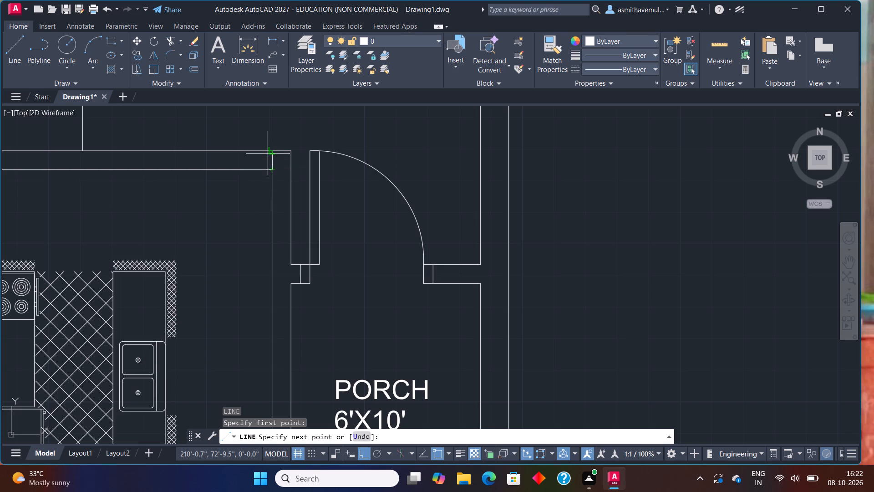
{"action": "left_click", "coordinate": [274, 151]}
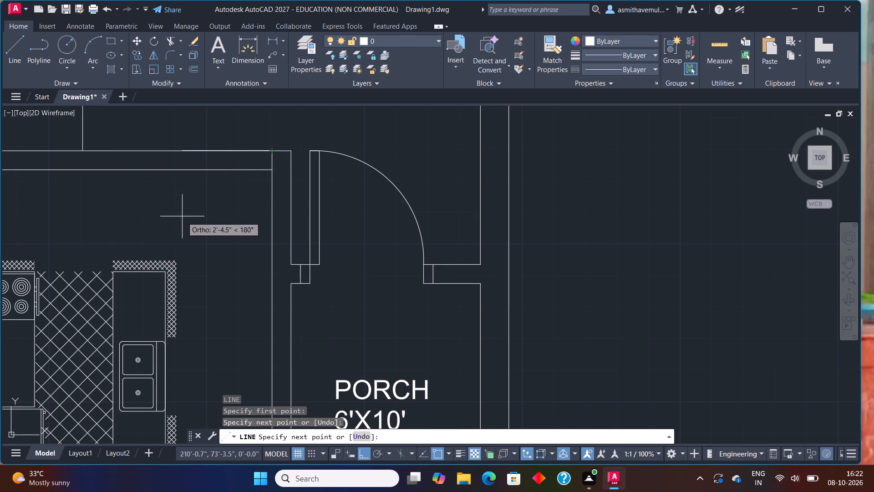
{"action": "key", "text": "Escape"}
Draw a short vertical line across the kitchen's upper wall, slightly past its middle, joining the inner and outer wall lines.
{"action": "middle_click_drag", "start_coordinate": [172, 206], "coordinate": [241, 262]}
{"action": "scroll", "coordinate": [223, 263], "scroll_direction": "down", "scroll_amount": 1}
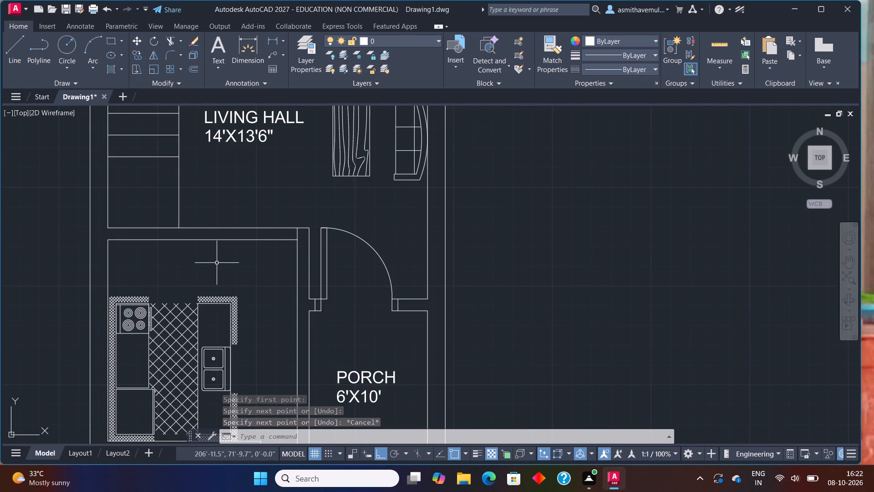
{"action": "scroll", "coordinate": [217, 263], "scroll_direction": "up", "scroll_amount": 1}
{"action": "key", "text": "l"}
{"action": "key", "text": "Return"}
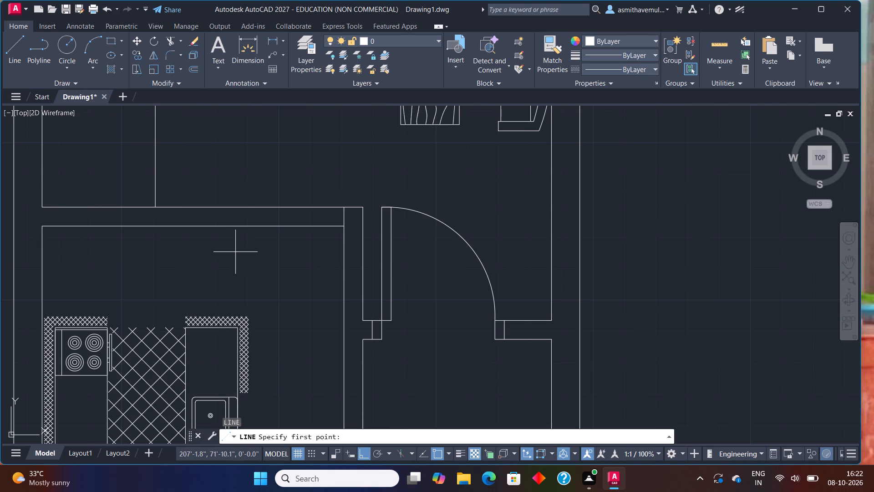
{"action": "left_click", "coordinate": [218, 226]}
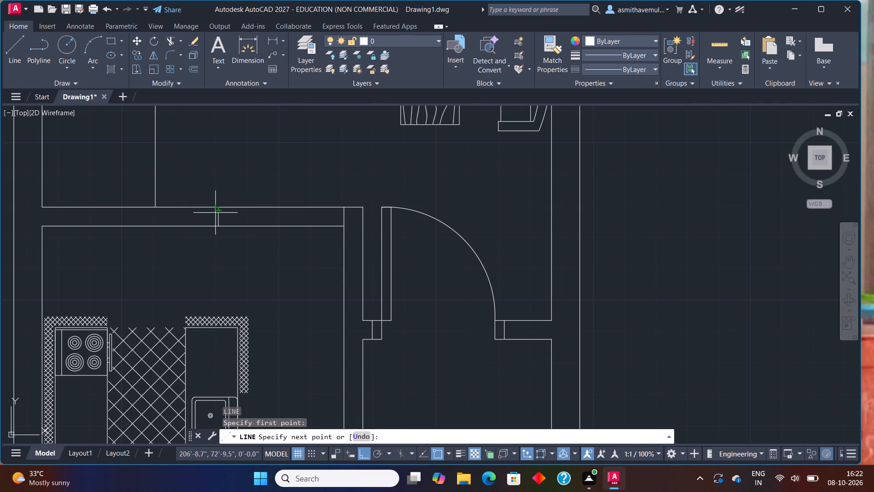
{"action": "left_click", "coordinate": [216, 205]}
{"action": "key", "text": "Escape"}
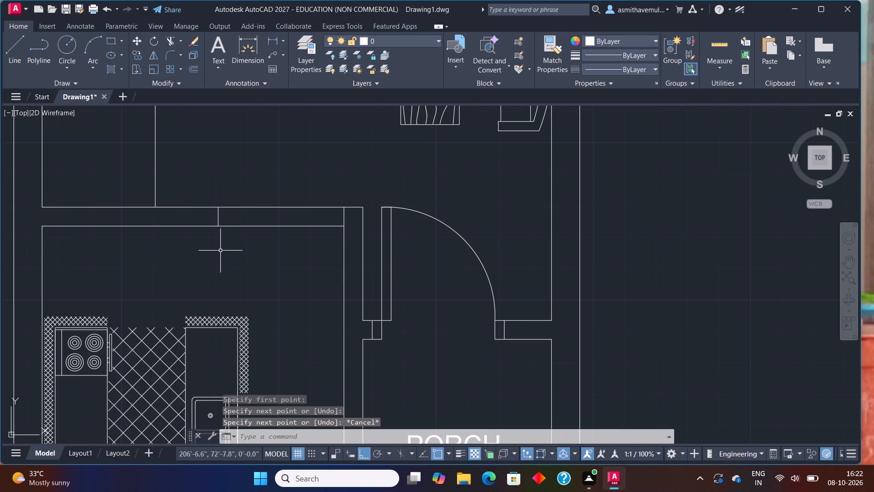
Trim both upper kitchen wall lines between the two short vertical lines to create the kitchen opening.
{"action": "type", "text": "TR"}
{"action": "key", "text": "i"}
{"action": "key", "text": "m"}
{"action": "key", "text": "Return"}
{"action": "left_click_drag", "start_coordinate": [239, 251], "coordinate": [242, 249]}
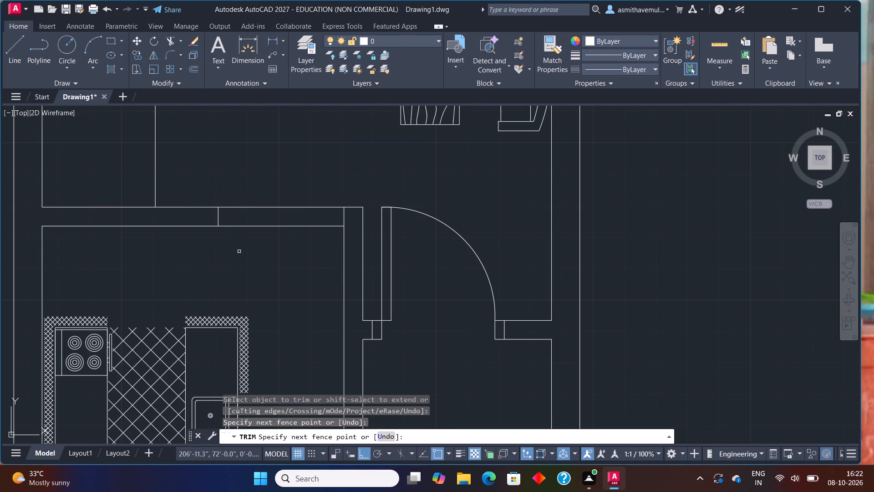
{"action": "left_click_drag", "start_coordinate": [242, 249], "coordinate": [279, 188]}
{"action": "scroll", "coordinate": [279, 187], "scroll_direction": "down", "scroll_amount": 1}
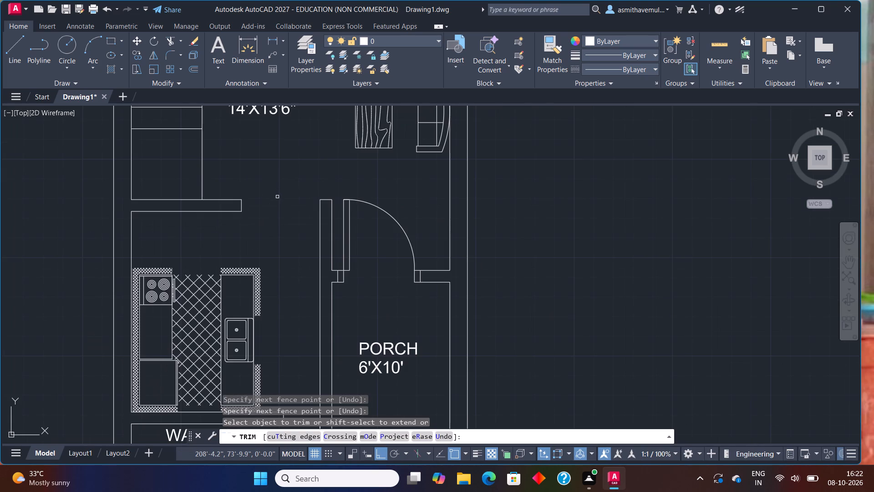
{"action": "key", "text": "Escape"}
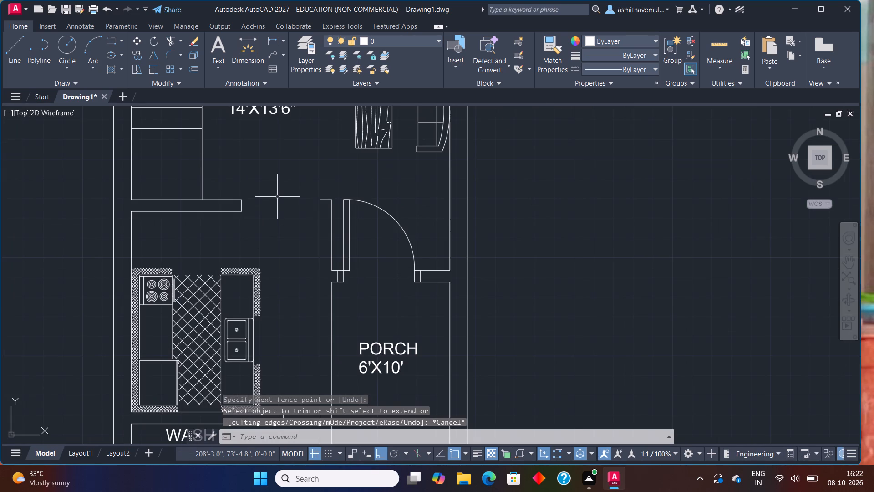
Look over the plan from the porch and wash area up to the toilet and bedroom.
{"action": "type", "text": "TEX"}
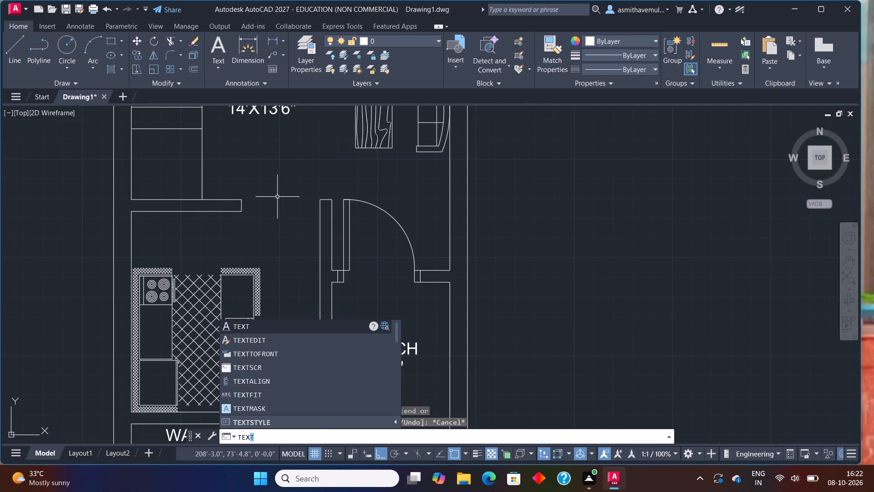
{"action": "key", "text": "Escape"}
{"action": "scroll", "coordinate": [264, 210], "scroll_direction": "down", "scroll_amount": 1}
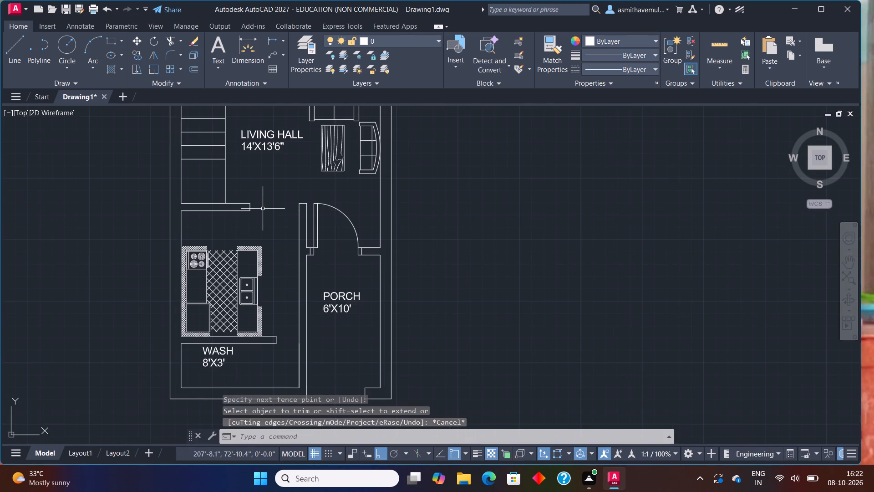
{"action": "middle_click_drag", "start_coordinate": [263, 209], "coordinate": [262, 172]}
{"action": "middle_click_drag", "start_coordinate": [325, 244], "coordinate": [287, 150]}
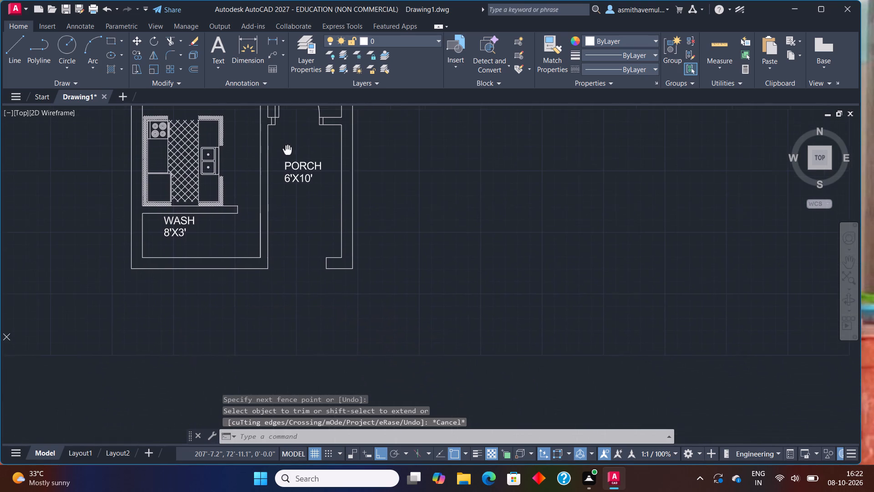
{"action": "middle_click_drag", "start_coordinate": [287, 150], "coordinate": [287, 149]}
{"action": "scroll", "coordinate": [285, 198], "scroll_direction": "up", "scroll_amount": 1}
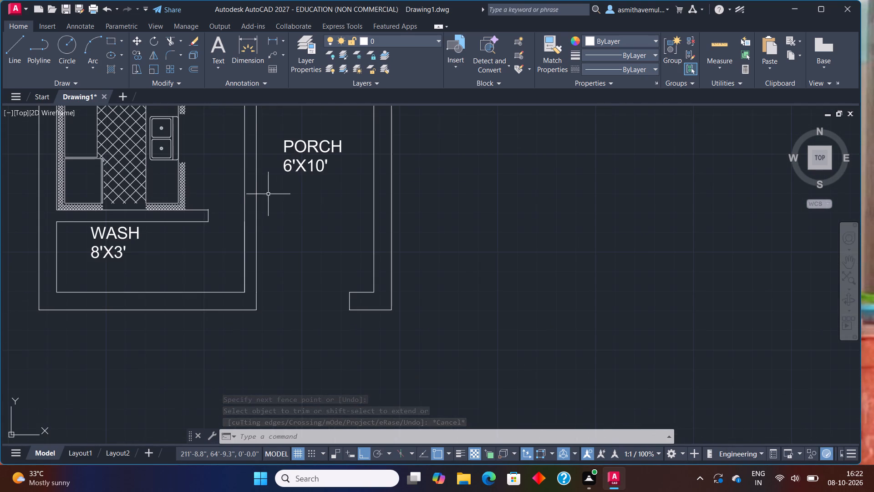
{"action": "scroll", "coordinate": [262, 202], "scroll_direction": "down", "scroll_amount": 1}
{"action": "middle_click_drag", "start_coordinate": [259, 202], "coordinate": [305, 332]}
{"action": "scroll", "coordinate": [266, 255], "scroll_direction": "down", "scroll_amount": 1}
{"action": "middle_click_drag", "start_coordinate": [246, 247], "coordinate": [290, 334]}
{"action": "scroll", "coordinate": [290, 192], "scroll_direction": "up", "scroll_amount": 1}
{"action": "middle_click_drag", "start_coordinate": [289, 186], "coordinate": [297, 302]}
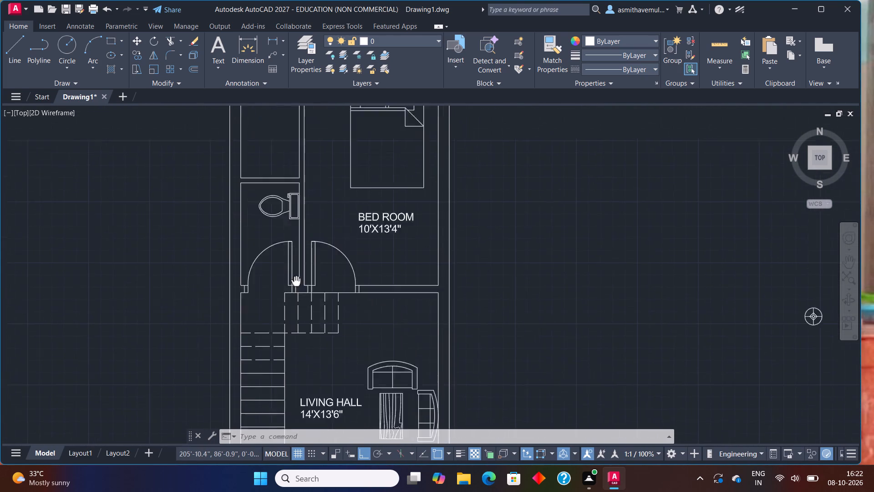
{"action": "middle_click_drag", "start_coordinate": [297, 302], "coordinate": [297, 325]}
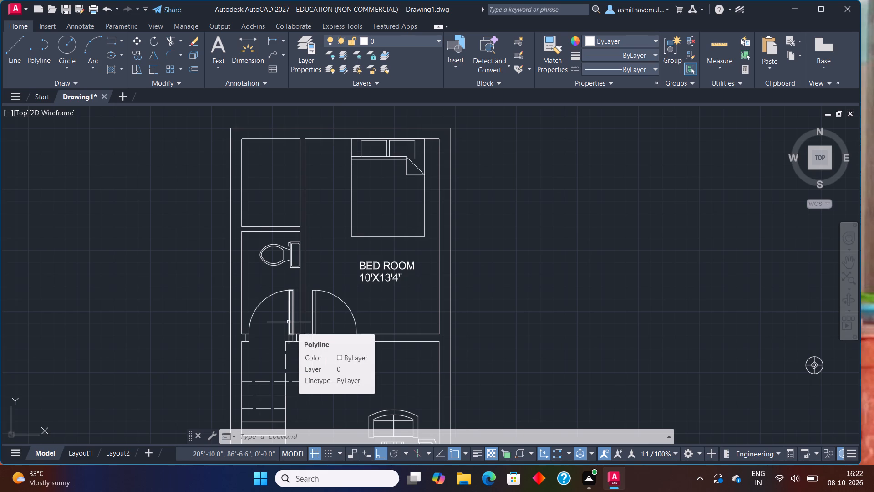
Draw two crossing corner-to-corner diagonals in the empty rectangular space above the toilet, using the dashed ACAD linetype with Ortho off.
{"action": "left_click", "coordinate": [588, 71]}
{"action": "left_click", "coordinate": [608, 104]}
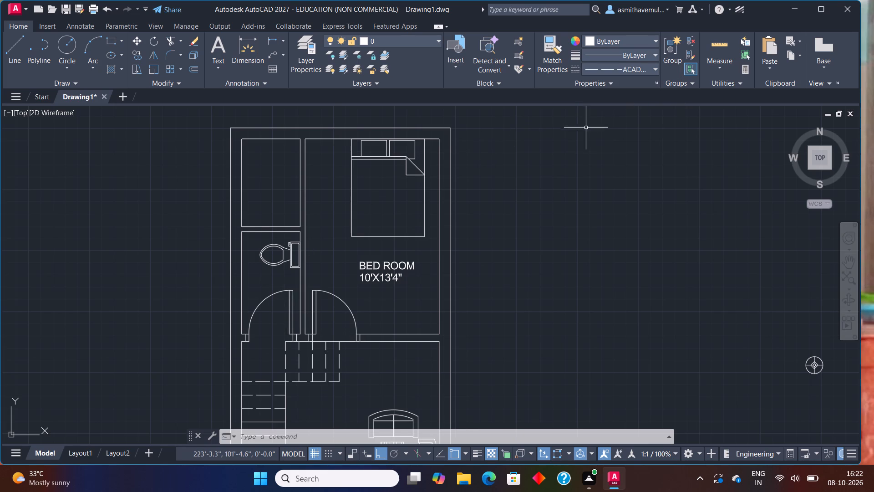
{"action": "scroll", "coordinate": [381, 187], "scroll_direction": "up", "scroll_amount": 1}
{"action": "middle_click_drag", "start_coordinate": [368, 194], "coordinate": [400, 243]}
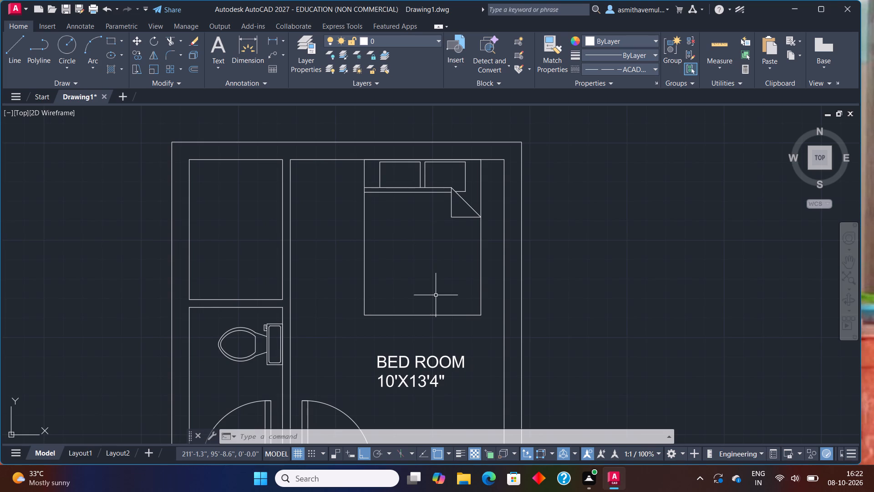
{"action": "key", "text": "l"}
{"action": "key", "text": "Return"}
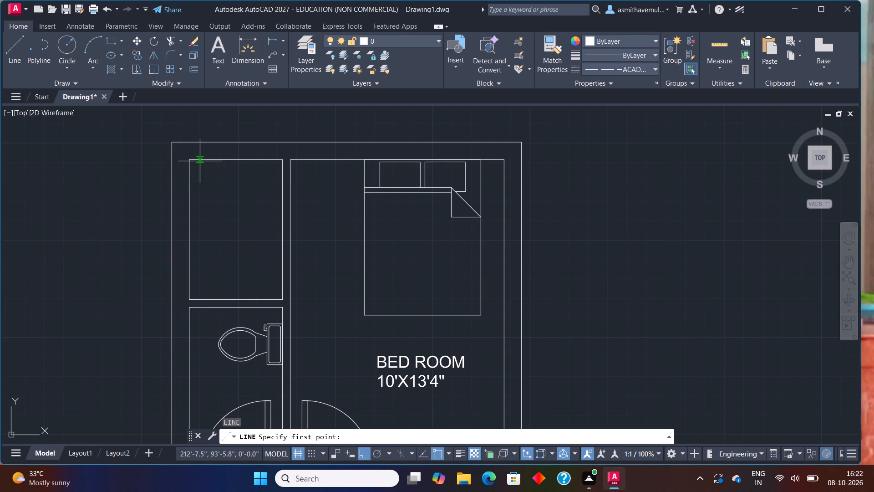
{"action": "left_click", "coordinate": [186, 159]}
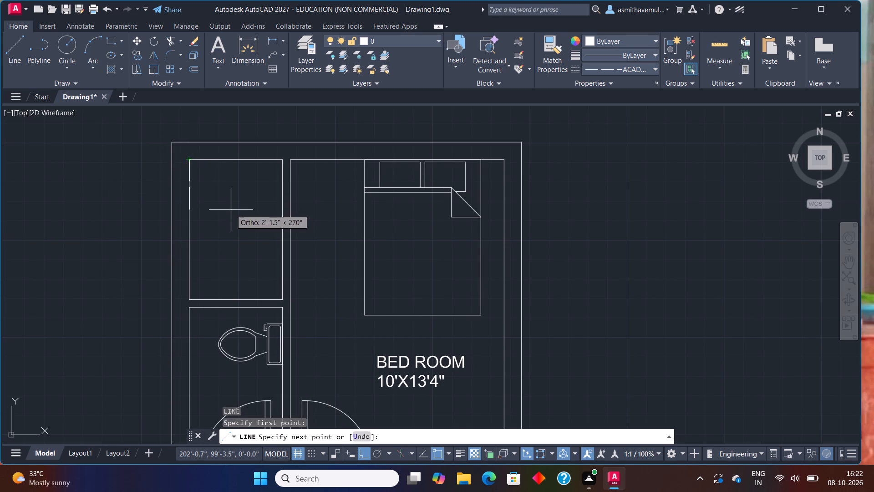
{"action": "key", "text": "F8"}
{"action": "left_click", "coordinate": [283, 298]}
{"action": "key", "text": "Escape"}
{"action": "key", "text": "space"}
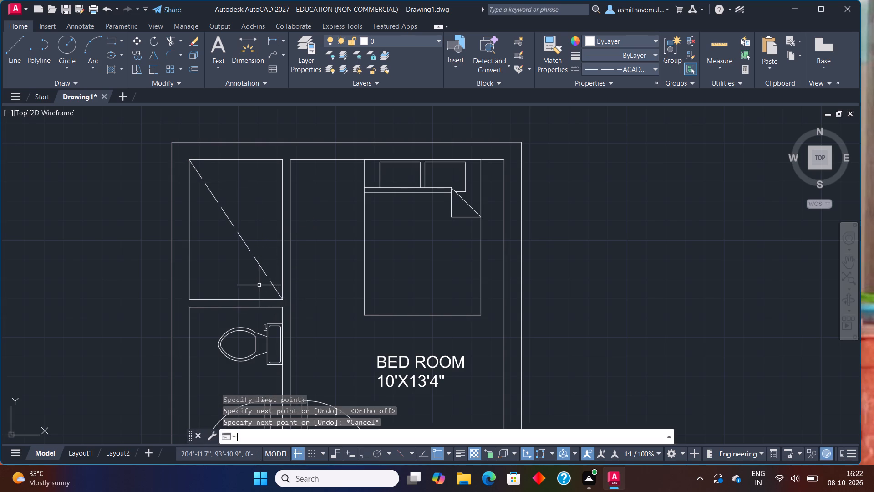
{"action": "left_click", "coordinate": [283, 160]}
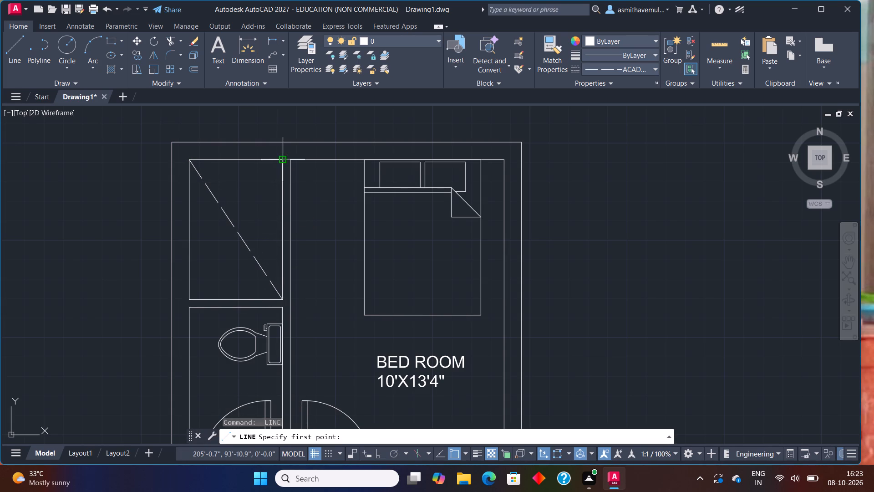
{"action": "left_click", "coordinate": [188, 298]}
{"action": "key", "text": "Escape"}
Label the space above the kitchen counters with "KITCHEN" over "8'X8'6"", using 6" text height and 0 rotation.
{"action": "scroll", "coordinate": [262, 256], "scroll_direction": "down", "scroll_amount": 1}
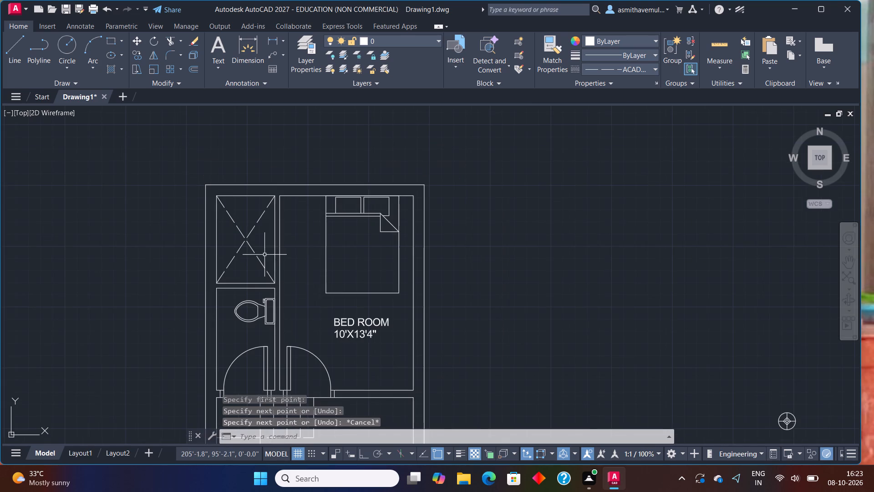
{"action": "scroll", "coordinate": [315, 309], "scroll_direction": "down", "scroll_amount": 1}
{"action": "middle_click_drag", "start_coordinate": [304, 343], "coordinate": [270, 262]}
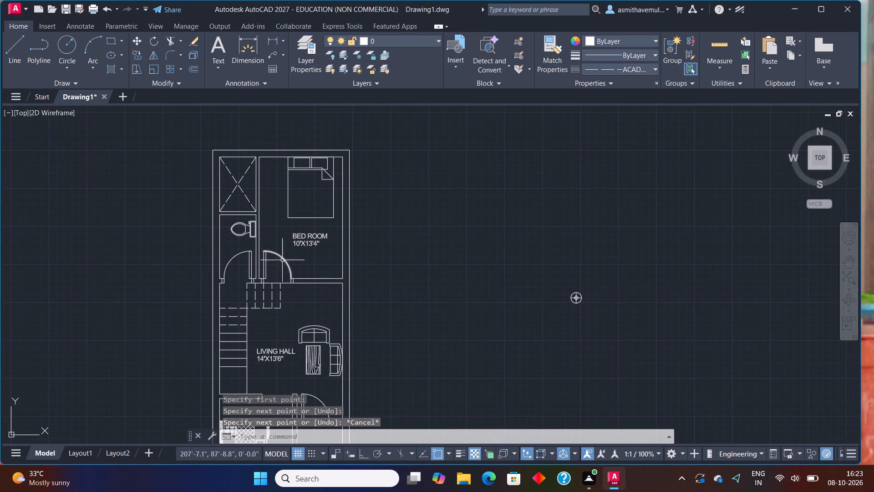
{"action": "type", "text": "TEXT"}
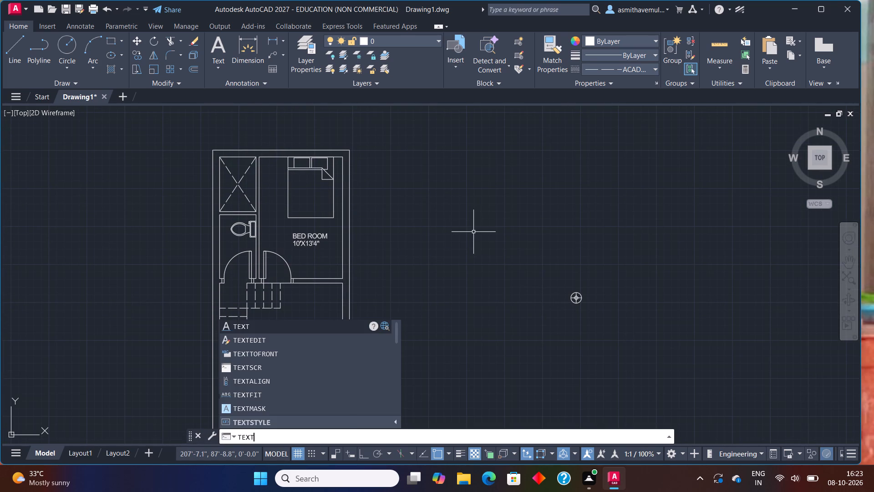
{"action": "key", "text": "Return"}
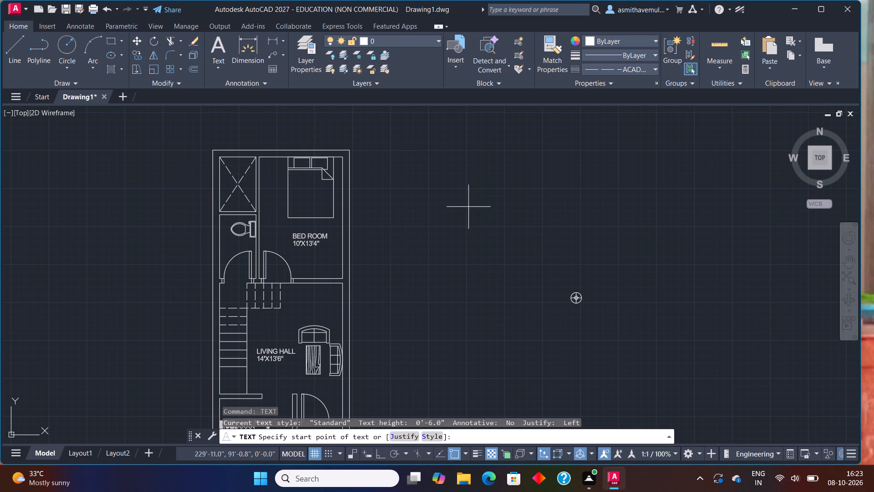
{"action": "left_click", "coordinate": [460, 186]}
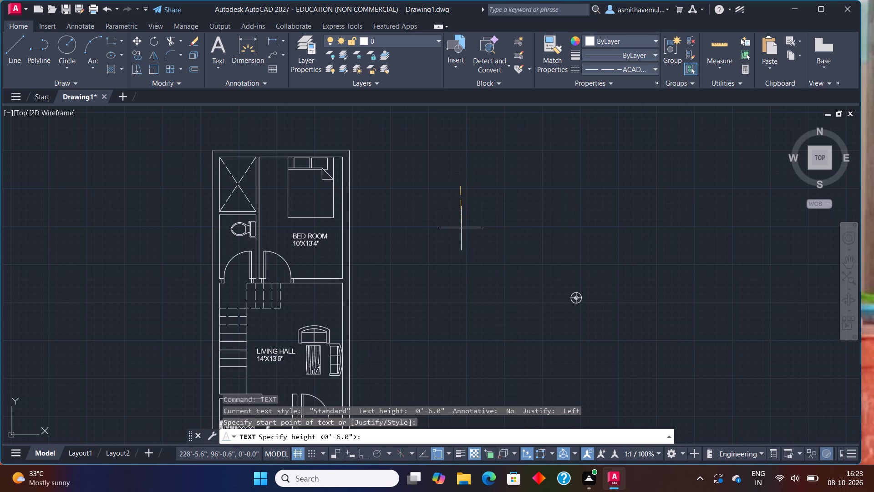
{"action": "type", "text": "6\""}
{"action": "key", "text": "Return"}
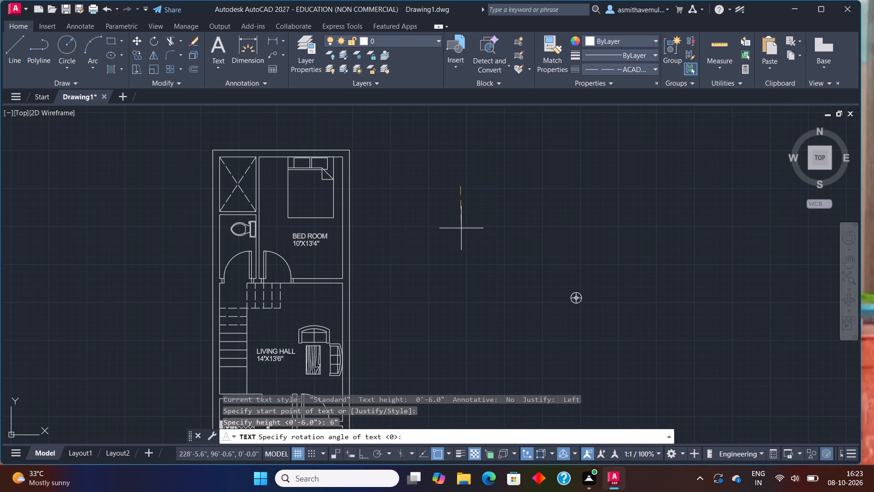
{"action": "key", "text": "0"}
{"action": "key", "text": "Return"}
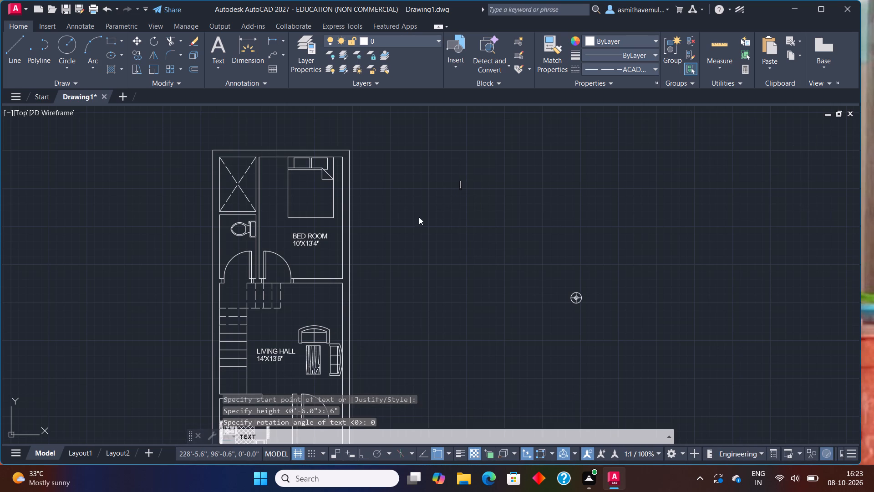
{"action": "middle_click_drag", "start_coordinate": [290, 254], "coordinate": [337, 193]}
{"action": "middle_click_drag", "start_coordinate": [317, 338], "coordinate": [320, 154]}
{"action": "scroll", "coordinate": [305, 159], "scroll_direction": "up", "scroll_amount": 2}
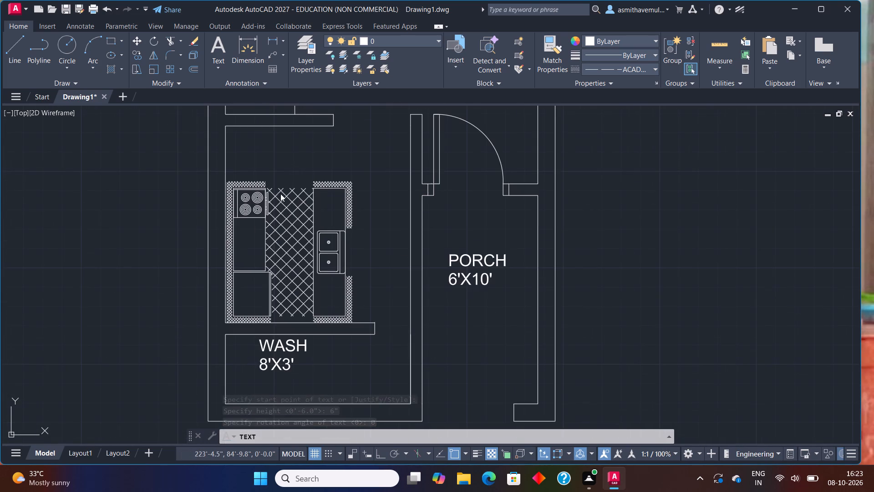
{"action": "middle_click_drag", "start_coordinate": [288, 145], "coordinate": [298, 283]}
{"action": "scroll", "coordinate": [287, 275], "scroll_direction": "up", "scroll_amount": 1}
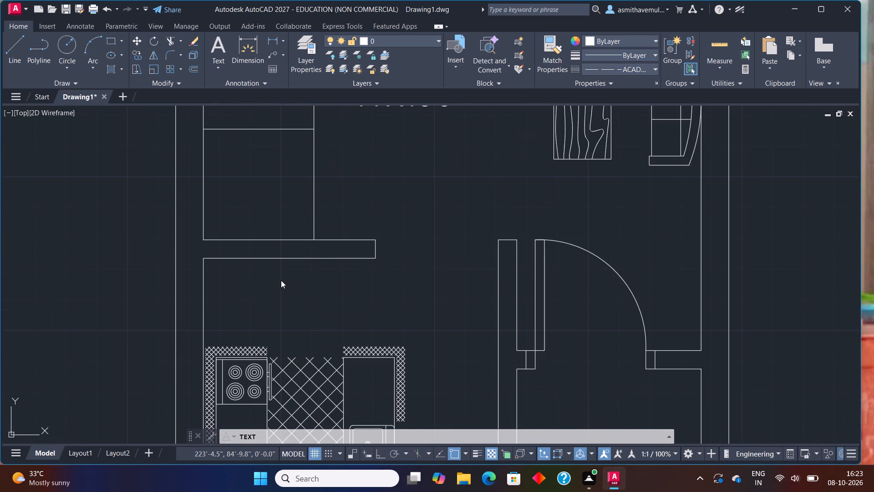
{"action": "left_click", "coordinate": [281, 280]}
{"action": "left_click", "coordinate": [274, 282]}
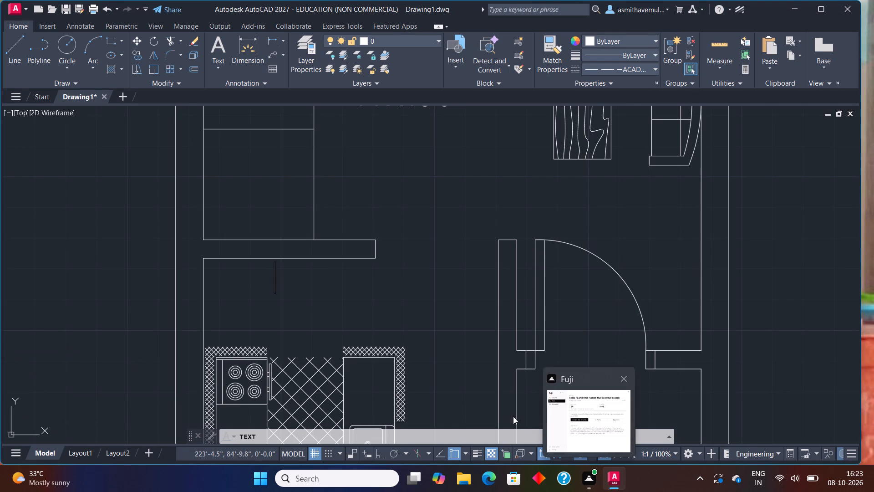
{"action": "left_click", "coordinate": [277, 297]}
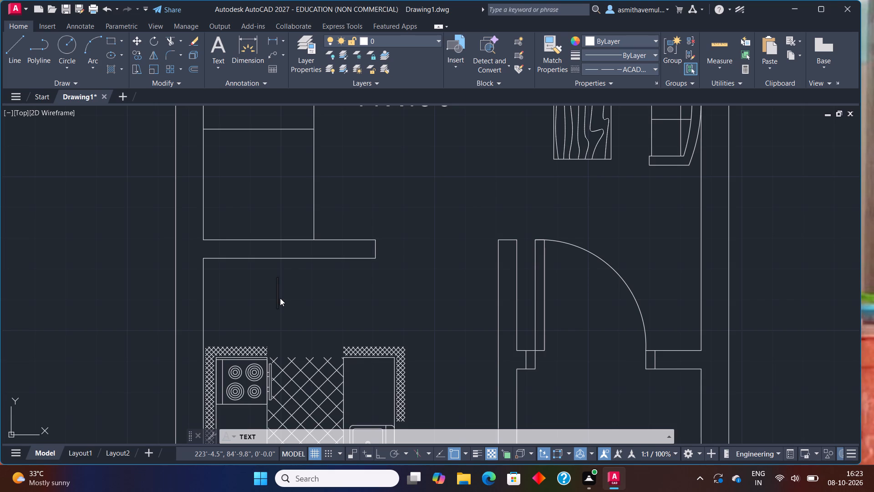
{"action": "type", "text": "KITV"}
{"action": "key", "text": "BackSpace"}
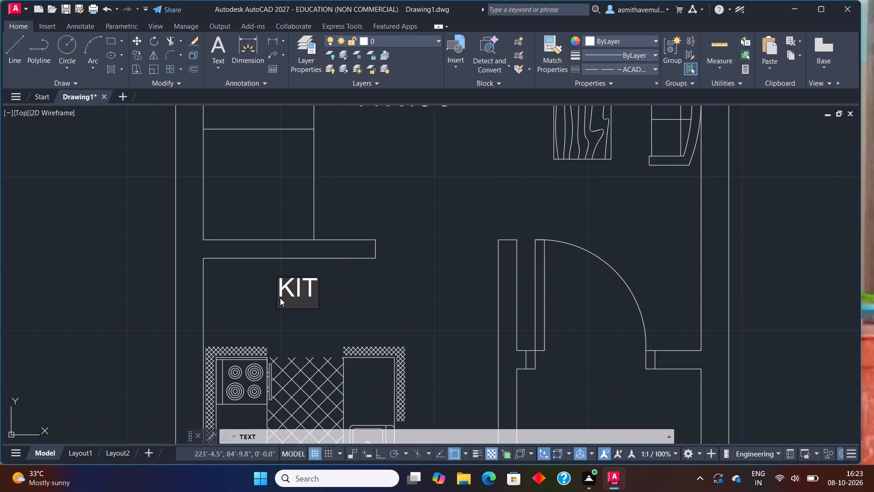
{"action": "key", "text": "c"}
{"action": "type", "text": "HEN"}
{"action": "key", "text": "Return"}
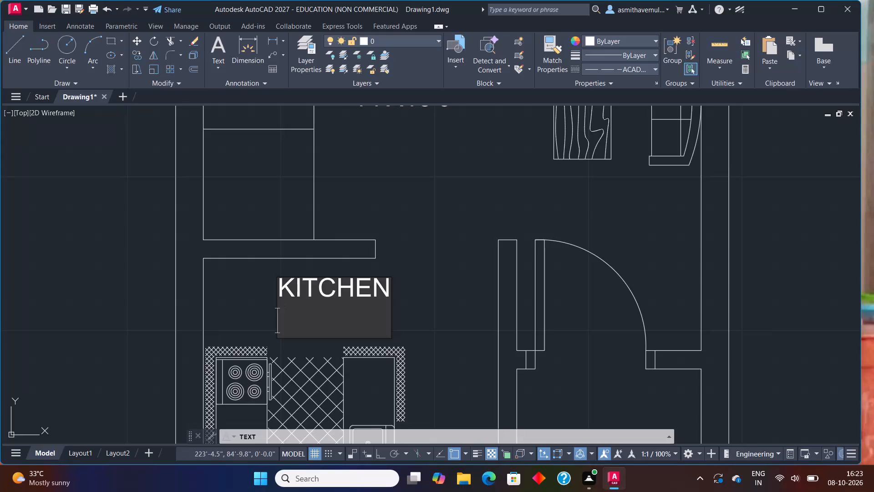
{"action": "type", "text": "8'X"}
{"action": "type", "text": "8'6\""}
{"action": "scroll", "coordinate": [380, 312], "scroll_direction": "down", "scroll_amount": 1}
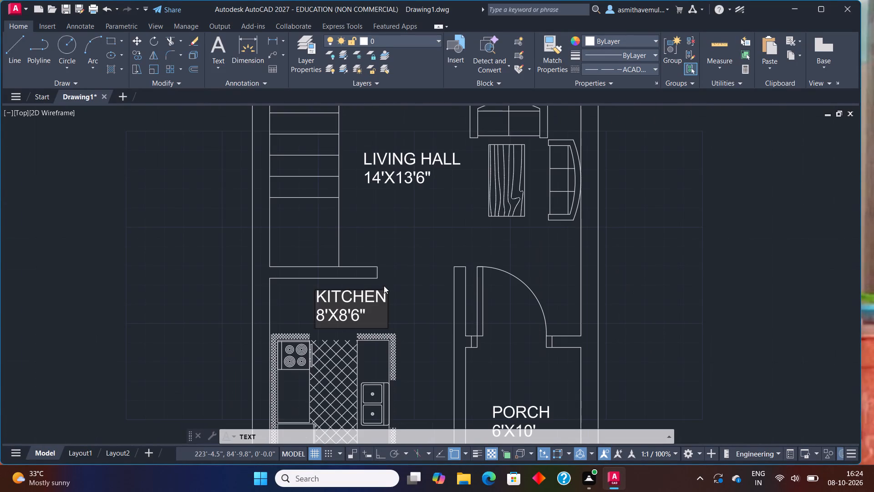
Label the toilet, just below the WC fixture, with "TOILET" over "4'X7'" and end the text command.
{"action": "scroll", "coordinate": [408, 247], "scroll_direction": "down", "scroll_amount": 1}
{"action": "middle_click_drag", "start_coordinate": [413, 237], "coordinate": [402, 347]}
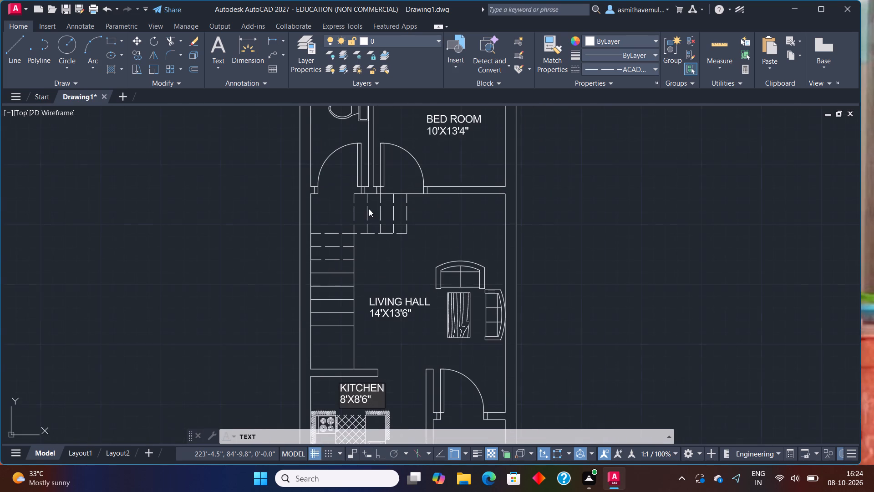
{"action": "middle_click_drag", "start_coordinate": [369, 209], "coordinate": [397, 352]}
{"action": "scroll", "coordinate": [350, 260], "scroll_direction": "up", "scroll_amount": 1}
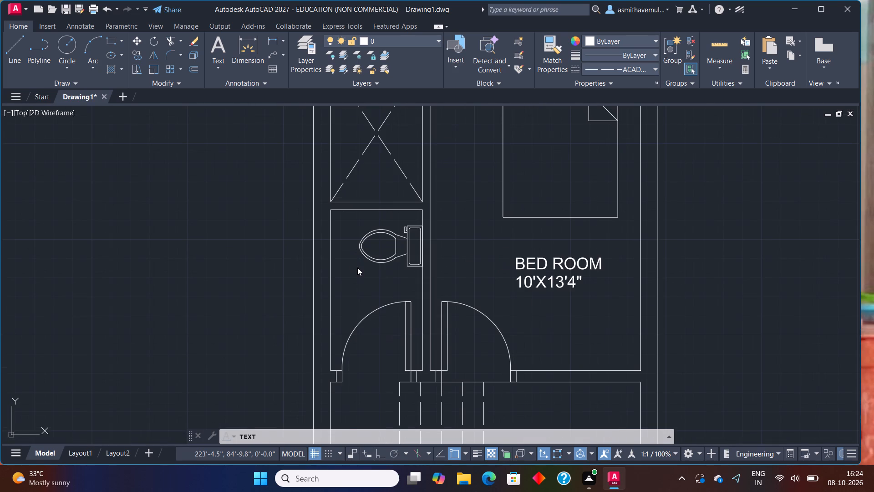
{"action": "scroll", "coordinate": [351, 275], "scroll_direction": "up", "scroll_amount": 2}
{"action": "left_click", "coordinate": [351, 278]}
{"action": "left_click", "coordinate": [344, 291]}
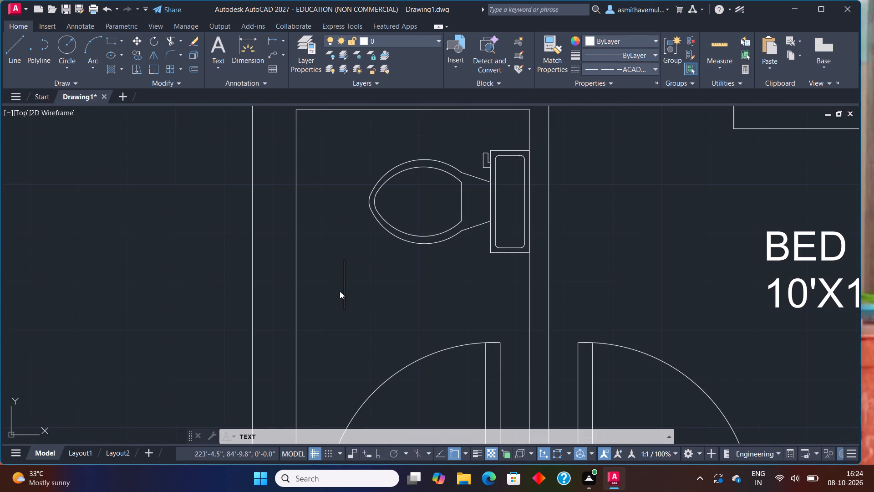
{"action": "type", "text": "TOILET"}
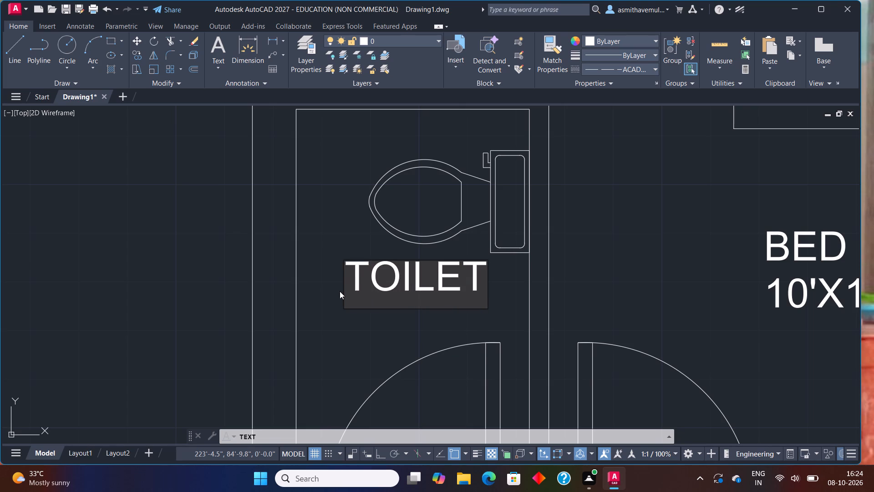
{"action": "key", "text": "Return"}
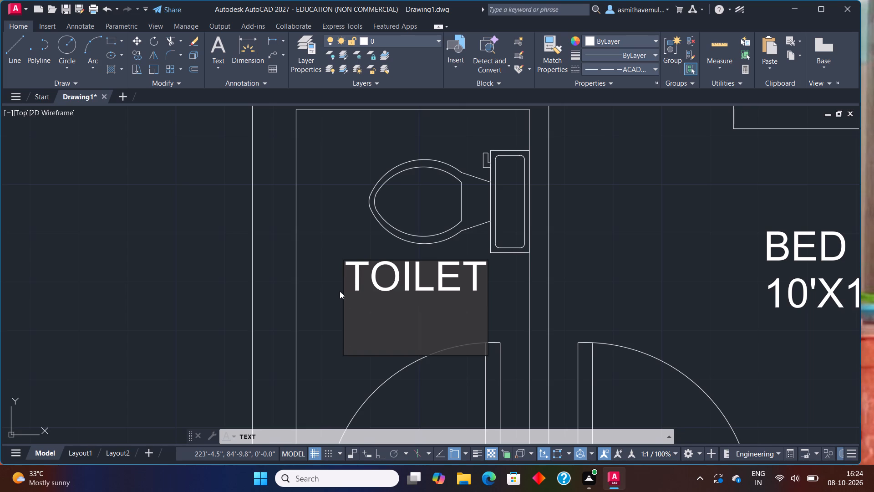
{"action": "type", "text": "4'X"}
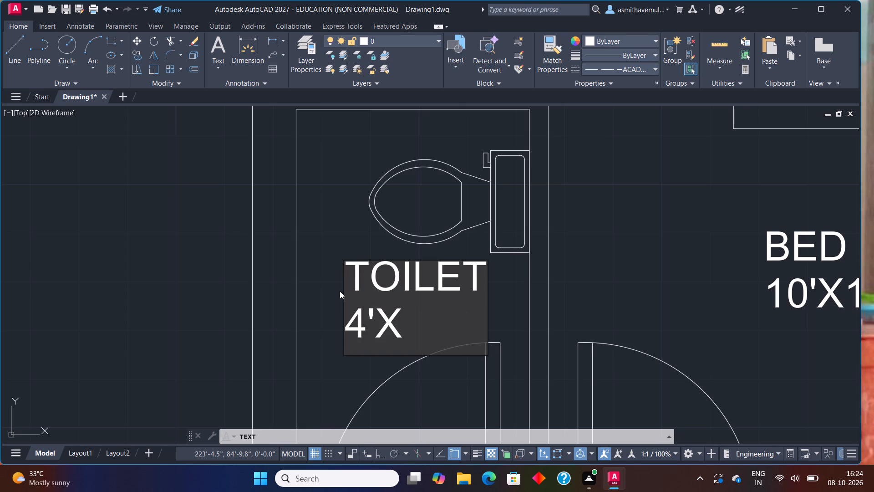
{"action": "type", "text": "7;"}
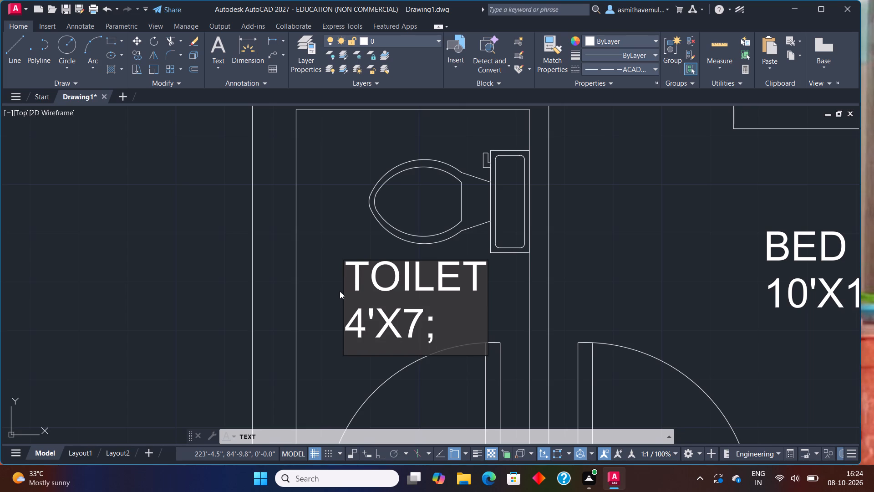
{"action": "key", "text": "BackSpace"}
{"action": "key", "text": "apostrophe"}
{"action": "scroll", "coordinate": [249, 244], "scroll_direction": "down", "scroll_amount": 3}
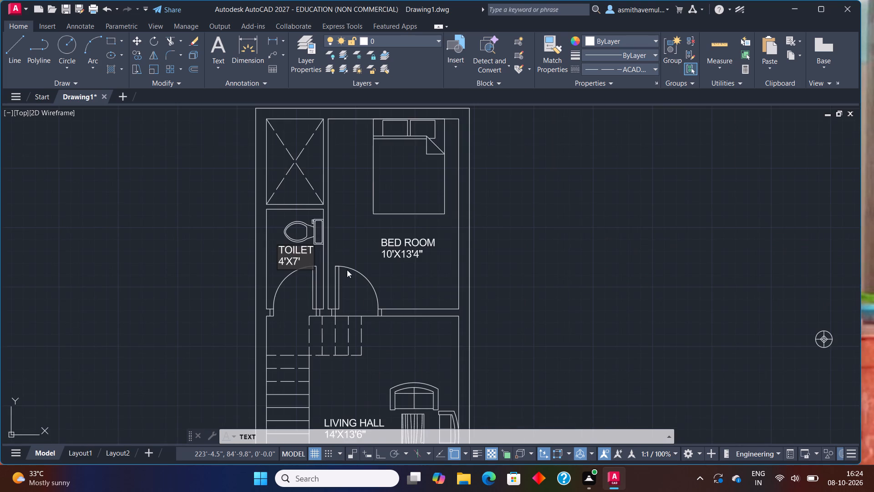
{"action": "scroll", "coordinate": [357, 286], "scroll_direction": "down", "scroll_amount": 1}
{"action": "middle_click_drag", "start_coordinate": [565, 377], "coordinate": [442, 141]}
{"action": "scroll", "coordinate": [258, 225], "scroll_direction": "up", "scroll_amount": 1}
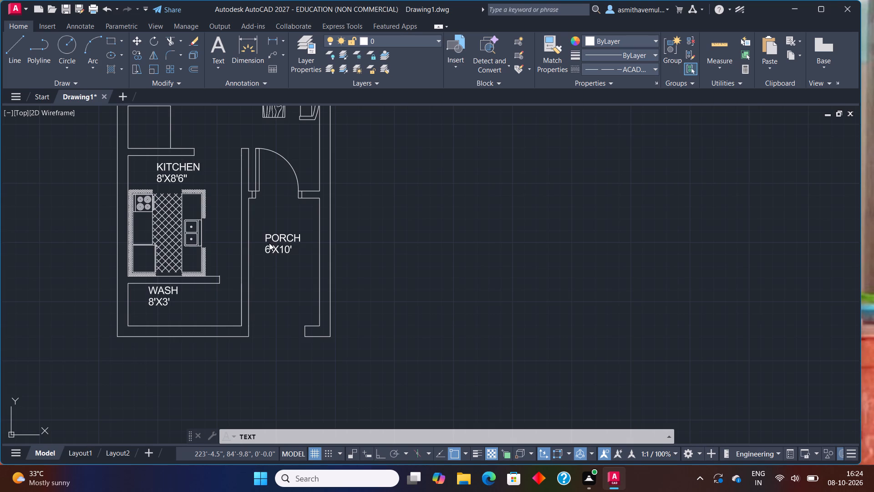
{"action": "middle_click_drag", "start_coordinate": [275, 252], "coordinate": [325, 379]}
{"action": "scroll", "coordinate": [334, 326], "scroll_direction": "down", "scroll_amount": 1}
{"action": "left_click", "coordinate": [427, 299]}
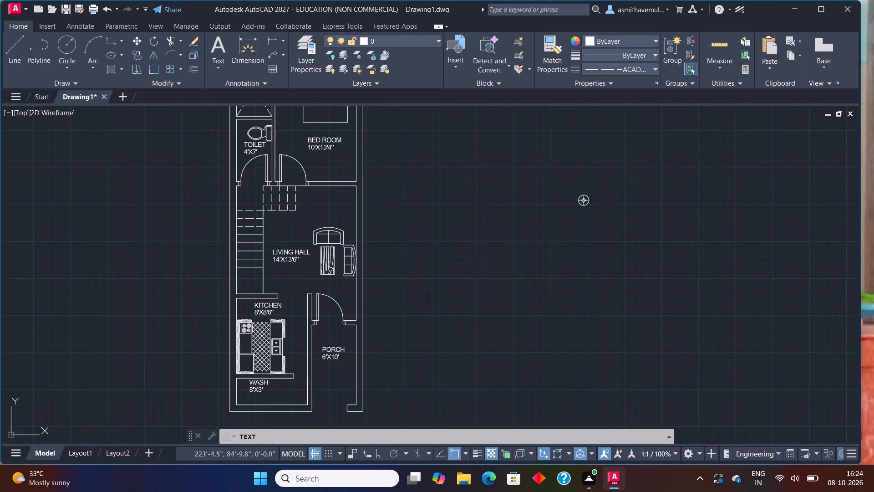
{"action": "key", "text": "Escape"}
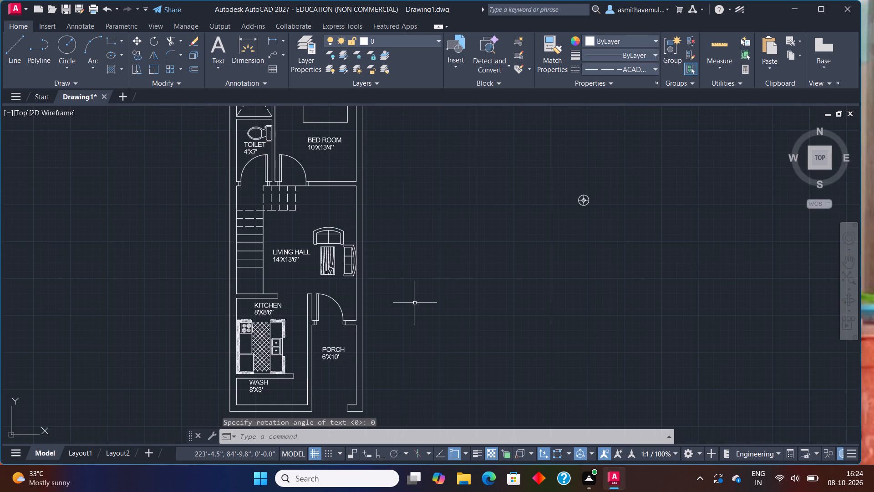
Move both lines of the WASH label slightly down, away from the wall below the kitchen.
{"action": "left_click", "coordinate": [263, 390]}
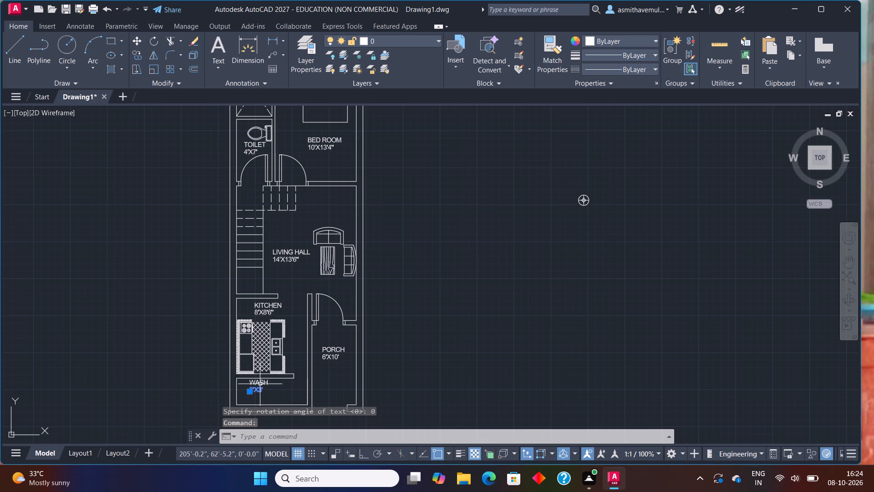
{"action": "left_click", "coordinate": [260, 383]}
{"action": "key", "text": "m"}
{"action": "key", "text": "Return"}
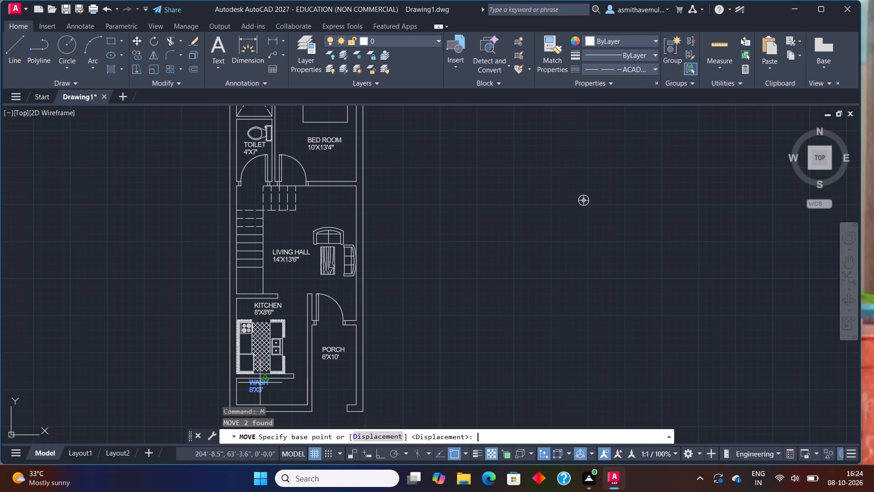
{"action": "middle_click_drag", "start_coordinate": [262, 380], "coordinate": [268, 235]}
{"action": "scroll", "coordinate": [254, 237], "scroll_direction": "up", "scroll_amount": 1}
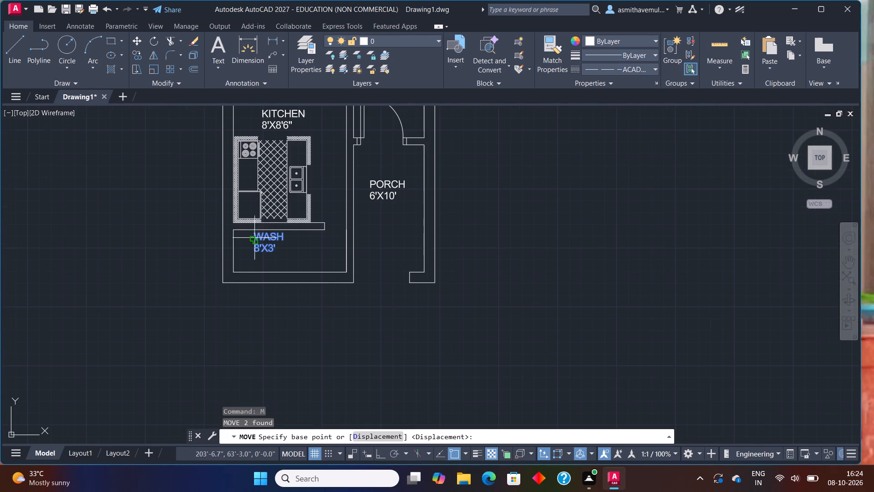
{"action": "left_click", "coordinate": [257, 238]}
{"action": "left_click", "coordinate": [267, 248]}
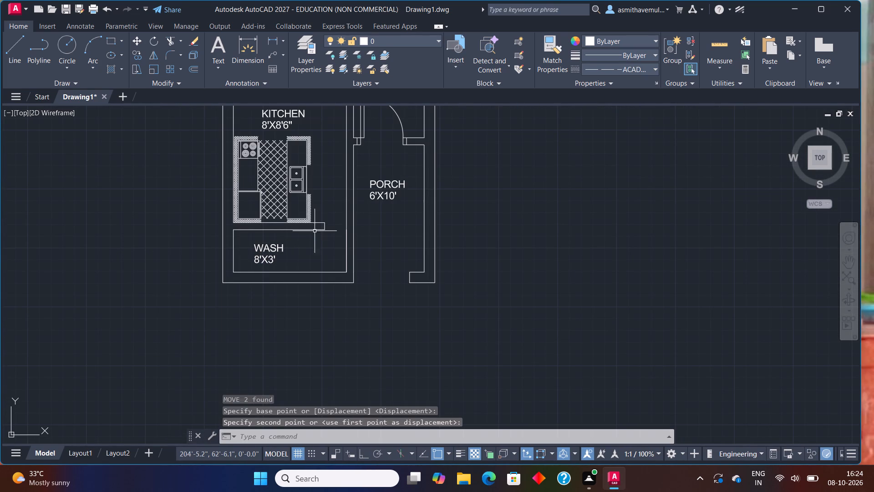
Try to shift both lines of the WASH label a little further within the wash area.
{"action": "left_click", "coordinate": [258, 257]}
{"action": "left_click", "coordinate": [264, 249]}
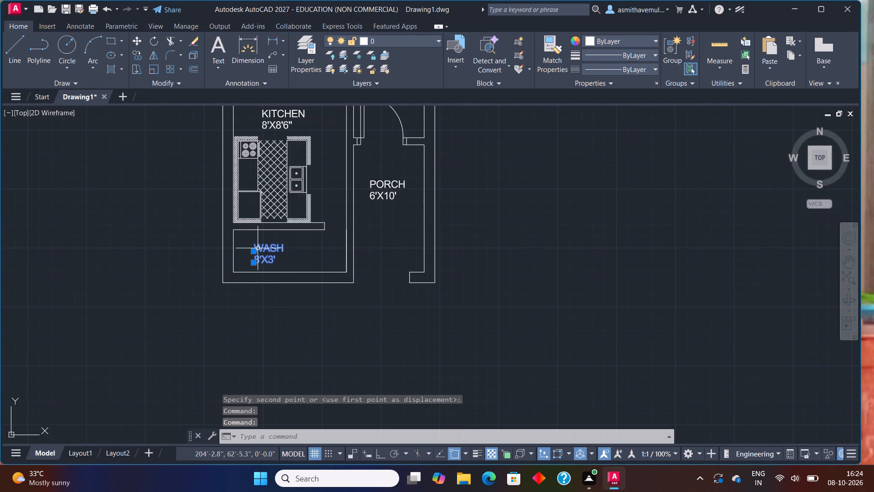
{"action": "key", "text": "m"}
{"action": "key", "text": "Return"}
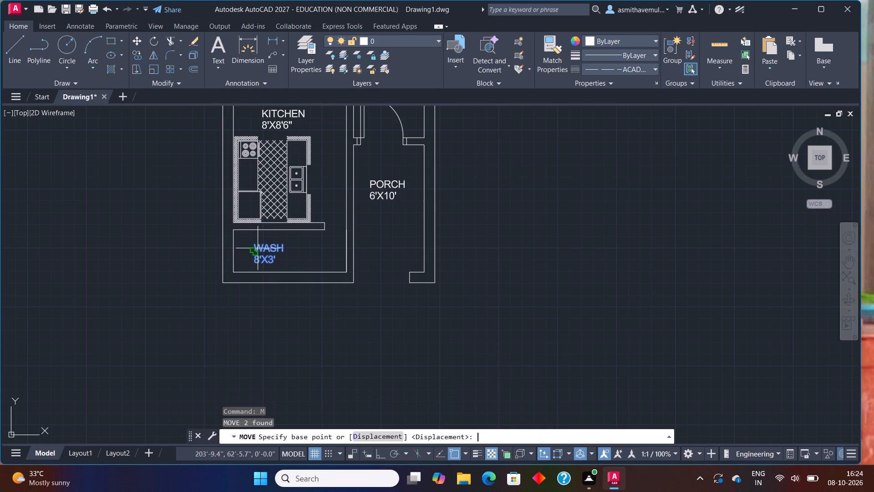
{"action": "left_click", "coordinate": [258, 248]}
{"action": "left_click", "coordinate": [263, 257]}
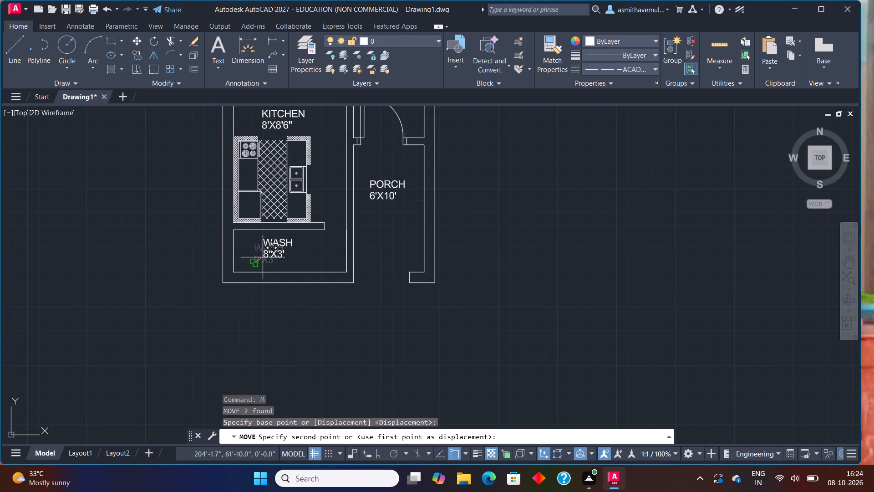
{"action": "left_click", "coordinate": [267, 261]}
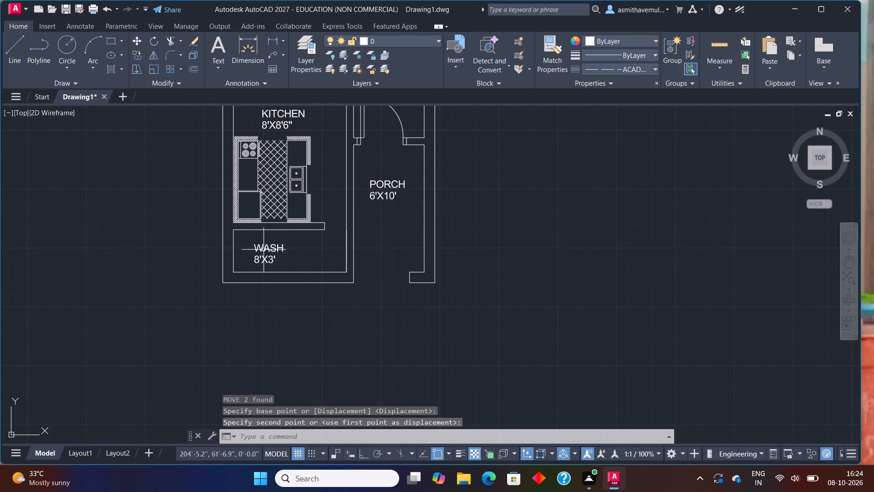
Move both lines of the WASH label across to the middle of the wash area.
{"action": "scroll", "coordinate": [263, 248], "scroll_direction": "up", "scroll_amount": 1}
{"action": "scroll", "coordinate": [269, 247], "scroll_direction": "down", "scroll_amount": 1}
{"action": "middle_click_drag", "start_coordinate": [269, 247], "coordinate": [274, 282]}
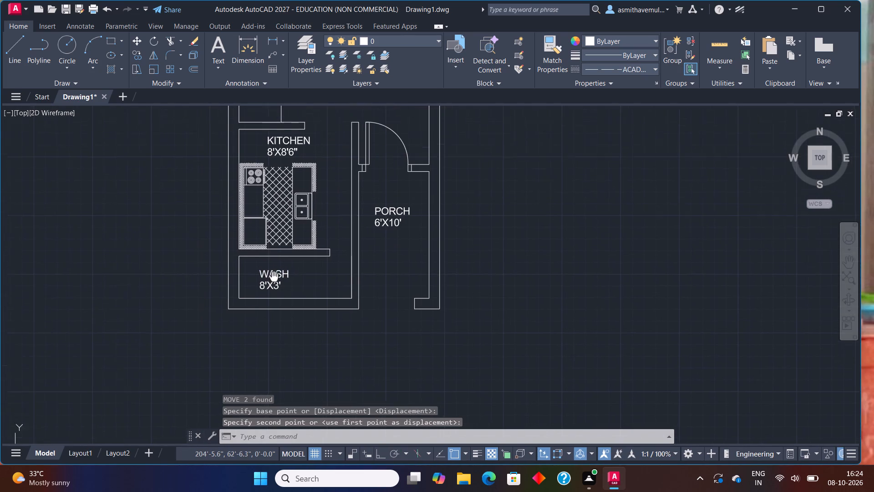
{"action": "middle_click_drag", "start_coordinate": [274, 282], "coordinate": [274, 283]}
{"action": "scroll", "coordinate": [273, 285], "scroll_direction": "up", "scroll_amount": 1}
{"action": "left_click", "coordinate": [273, 284]}
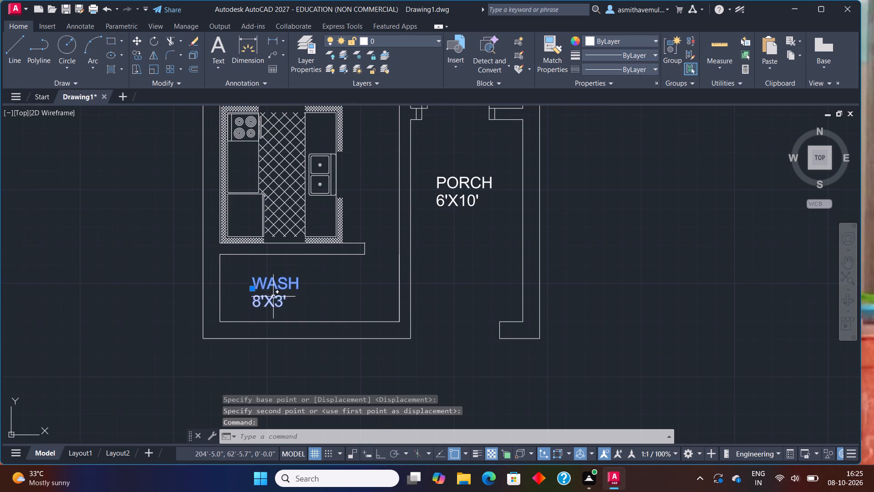
{"action": "left_click", "coordinate": [271, 302]}
{"action": "key", "text": "m"}
{"action": "key", "text": "Return"}
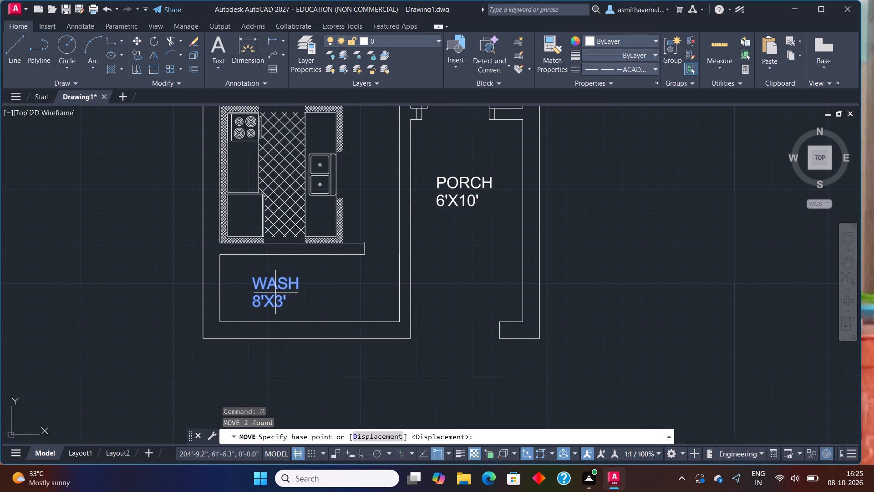
{"action": "left_click", "coordinate": [271, 291]}
{"action": "left_click", "coordinate": [292, 286]}
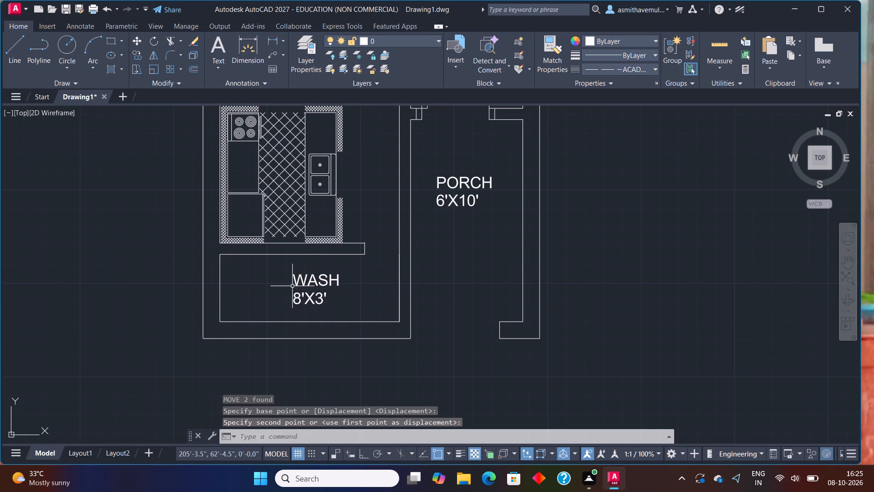
Erase the stray circle-and-cross symbol in the empty space beside the floor plan.
{"action": "scroll", "coordinate": [405, 262], "scroll_direction": "down", "scroll_amount": 1}
{"action": "middle_click_drag", "start_coordinate": [412, 237], "coordinate": [389, 351]}
{"action": "scroll", "coordinate": [404, 298], "scroll_direction": "down", "scroll_amount": 1}
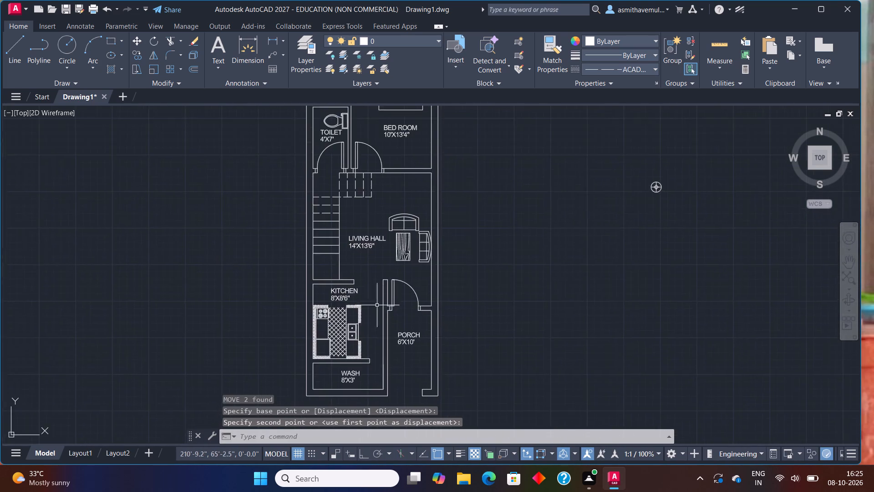
{"action": "scroll", "coordinate": [376, 299], "scroll_direction": "down", "scroll_amount": 2}
{"action": "scroll", "coordinate": [379, 284], "scroll_direction": "up", "scroll_amount": 1}
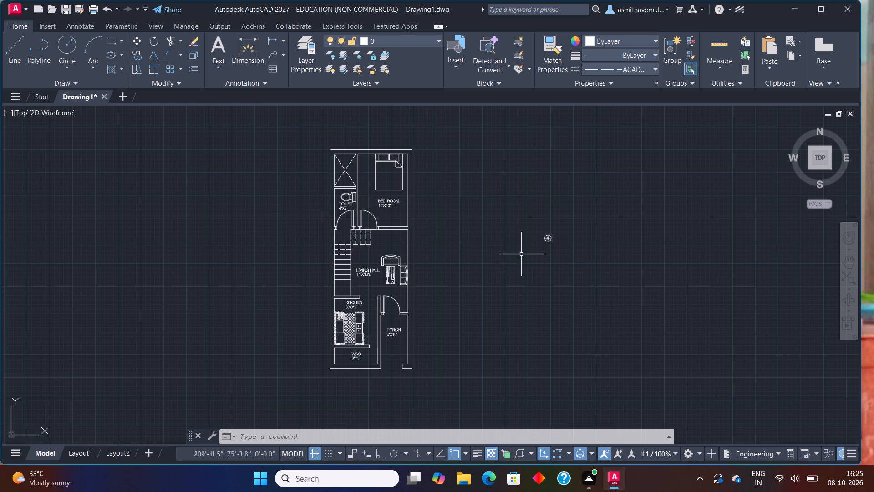
{"action": "scroll", "coordinate": [461, 306], "scroll_direction": "up", "scroll_amount": 1}
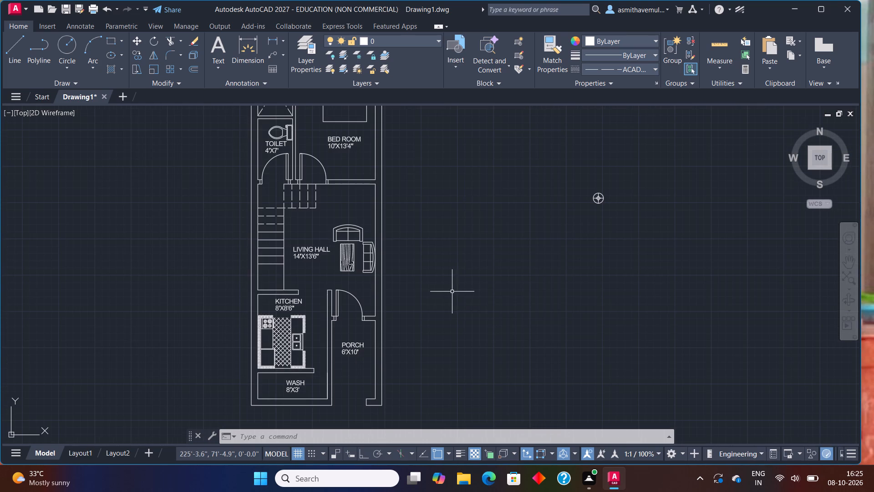
{"action": "middle_click_drag", "start_coordinate": [449, 291], "coordinate": [398, 317]}
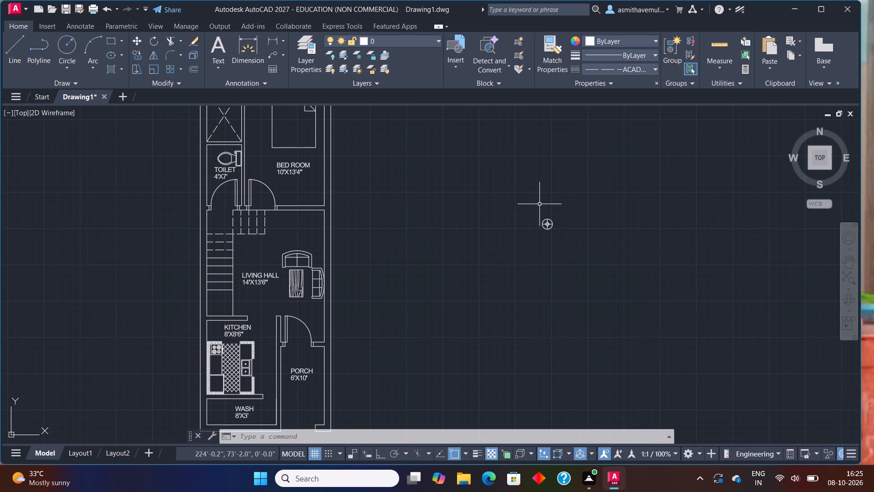
{"action": "left_click_drag", "start_coordinate": [540, 203], "coordinate": [600, 240]}
{"action": "key", "text": "Delete"}
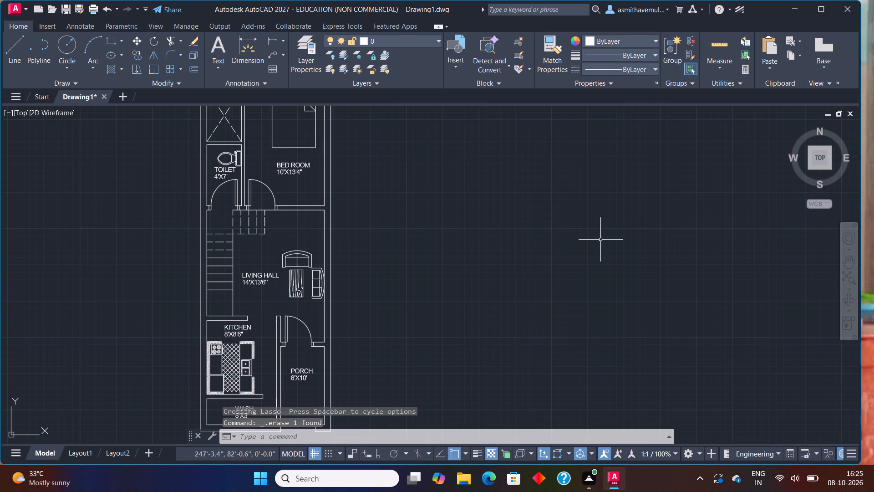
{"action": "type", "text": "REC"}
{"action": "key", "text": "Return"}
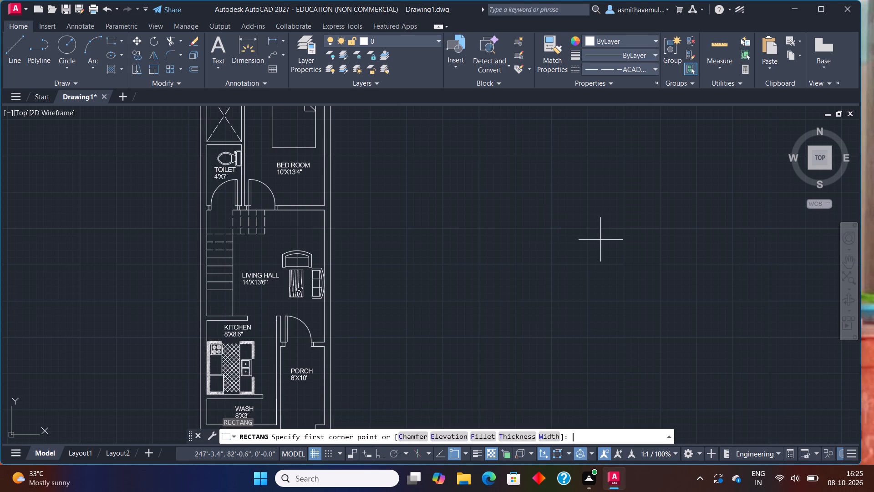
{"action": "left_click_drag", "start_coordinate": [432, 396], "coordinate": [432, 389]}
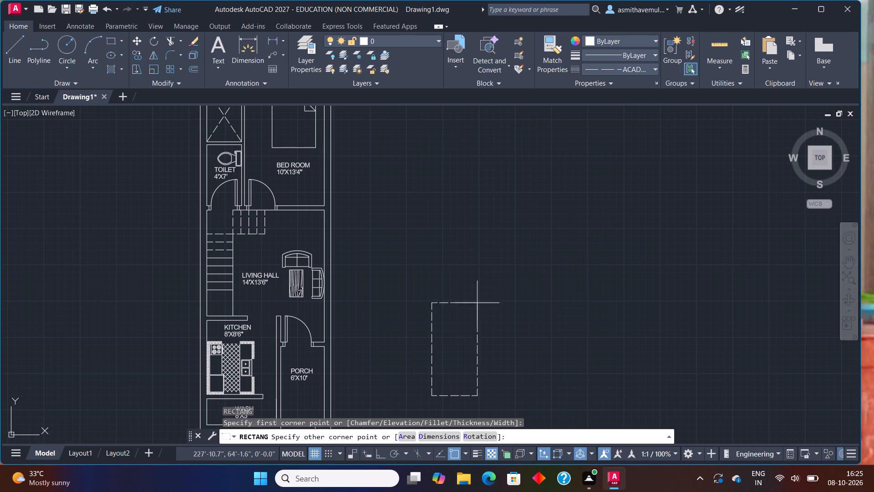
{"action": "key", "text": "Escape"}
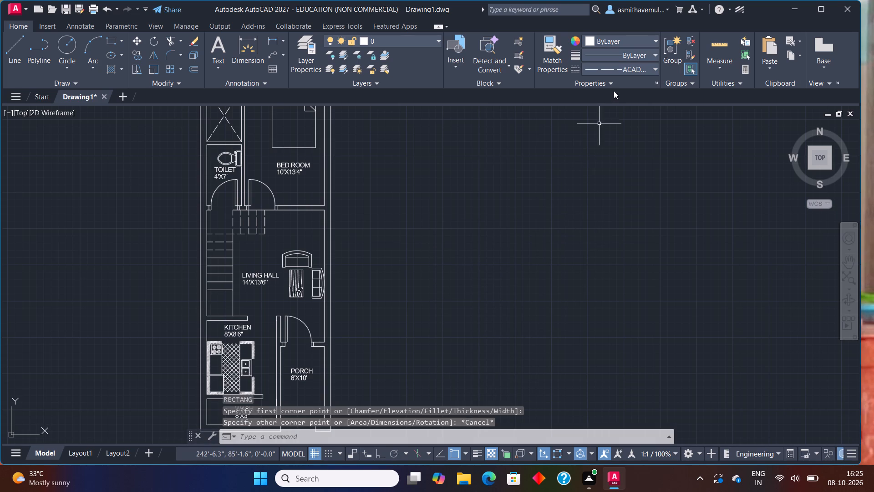
Set the current linetype for new objects to ByLayer.
{"action": "left_click", "coordinate": [602, 65]}
{"action": "left_click", "coordinate": [614, 83]}
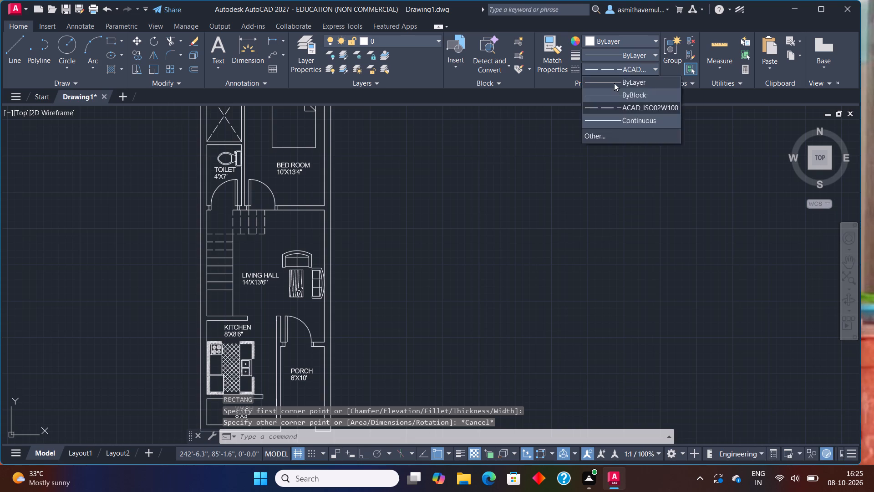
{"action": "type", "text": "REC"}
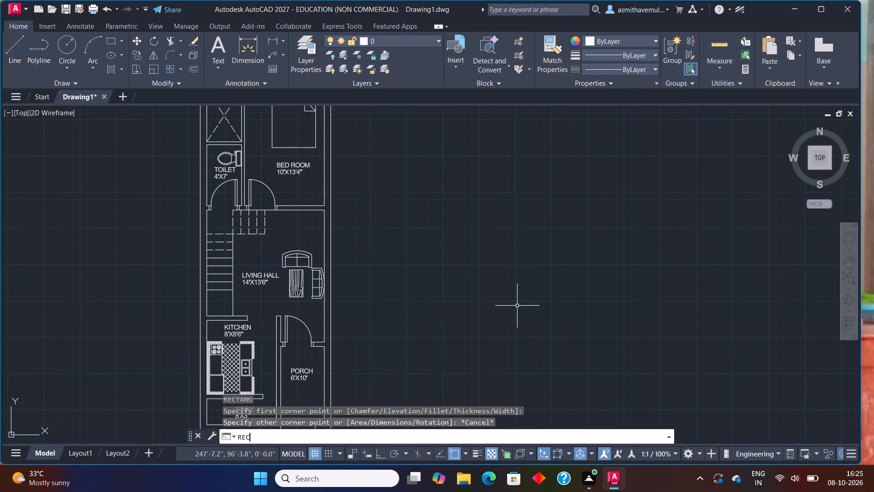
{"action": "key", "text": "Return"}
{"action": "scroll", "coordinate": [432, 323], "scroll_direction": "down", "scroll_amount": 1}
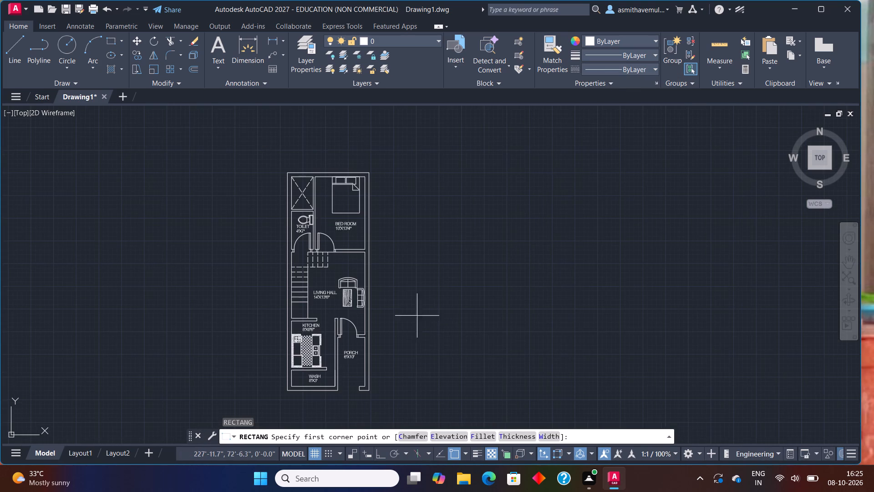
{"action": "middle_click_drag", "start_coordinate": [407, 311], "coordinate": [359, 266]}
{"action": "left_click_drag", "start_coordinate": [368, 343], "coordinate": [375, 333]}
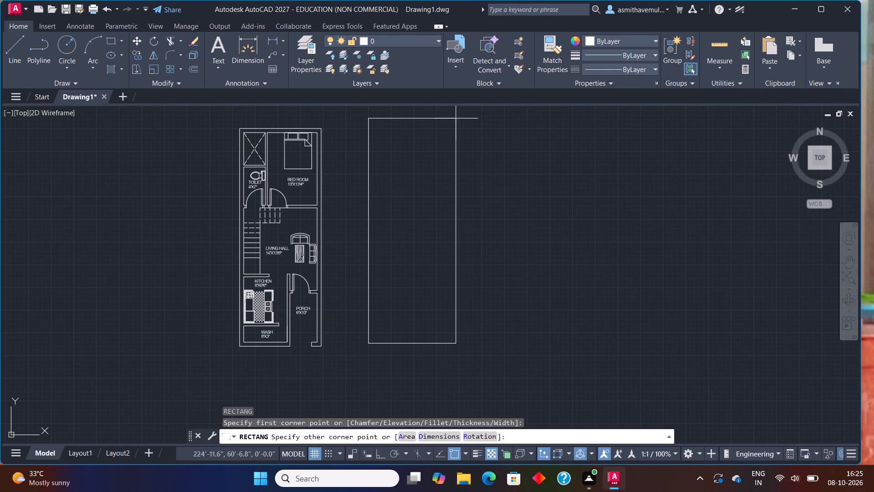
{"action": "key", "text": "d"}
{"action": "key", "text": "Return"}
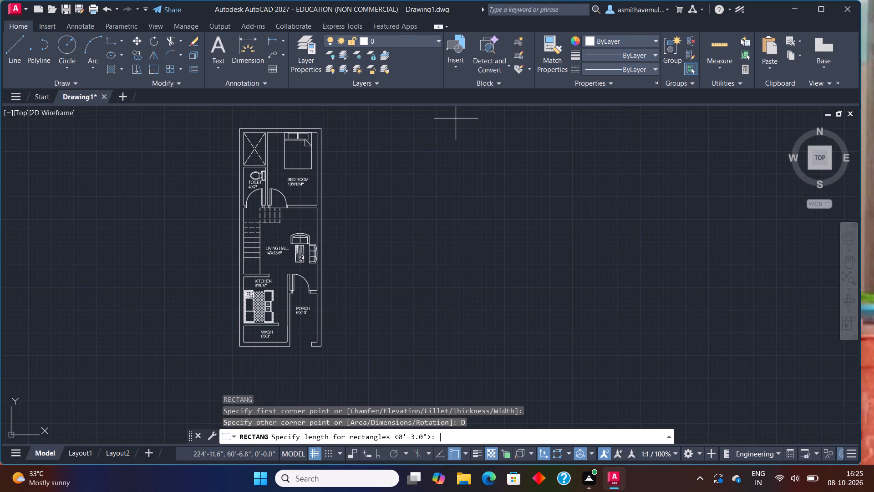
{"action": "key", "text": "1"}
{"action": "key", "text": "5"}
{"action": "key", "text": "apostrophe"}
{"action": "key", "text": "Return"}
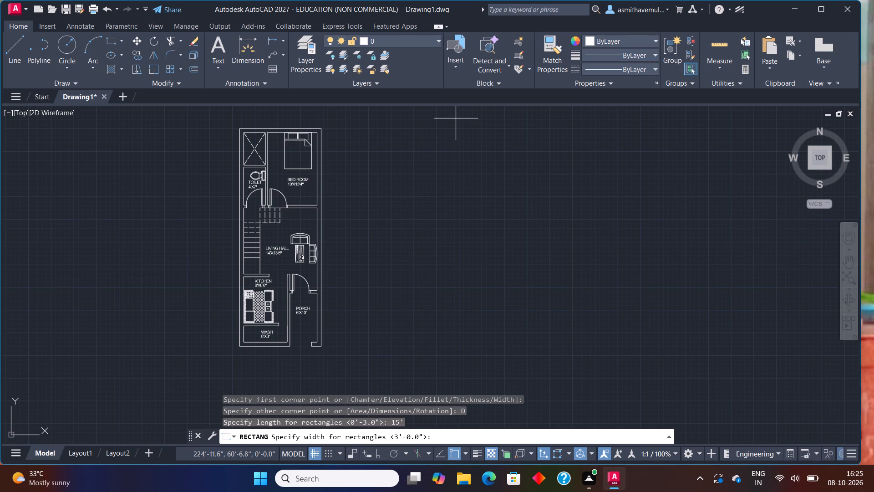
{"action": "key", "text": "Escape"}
Examine the finished floor plan closely, from the bedroom and toilet through the living hall to the kitchen, porch and wash area.
{"action": "scroll", "coordinate": [266, 210], "scroll_direction": "up", "scroll_amount": 2}
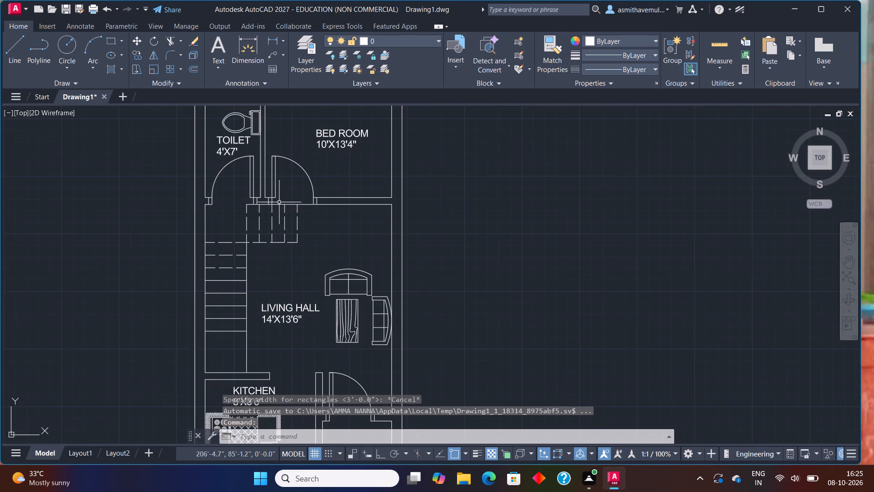
{"action": "middle_click_drag", "start_coordinate": [279, 202], "coordinate": [290, 283]}
{"action": "scroll", "coordinate": [292, 263], "scroll_direction": "down", "scroll_amount": 1}
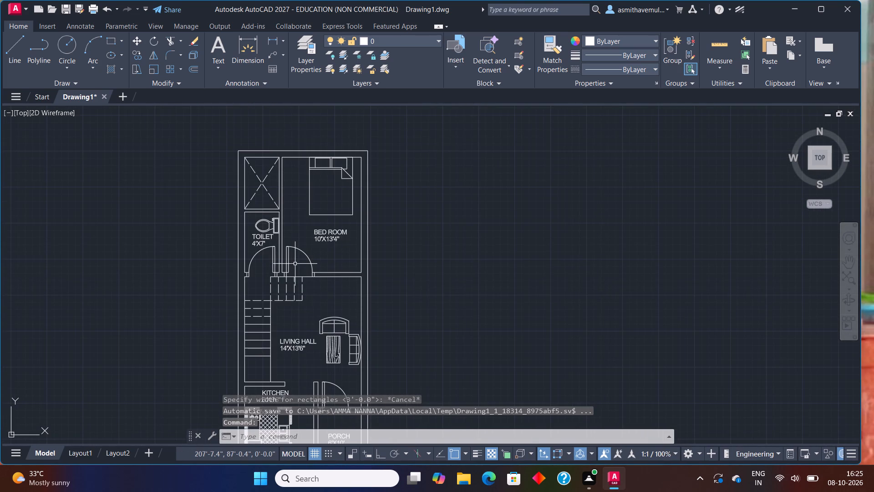
{"action": "middle_click_drag", "start_coordinate": [295, 264], "coordinate": [273, 195]}
{"action": "scroll", "coordinate": [273, 195], "scroll_direction": "up", "scroll_amount": 1}
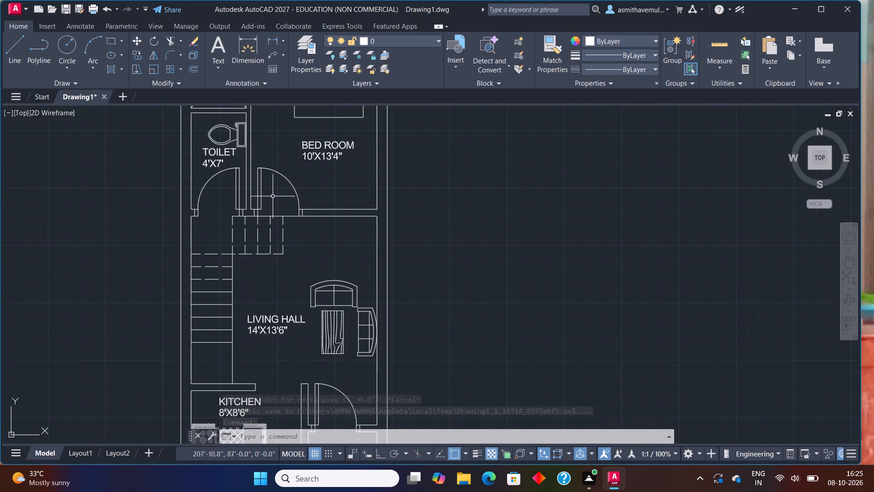
{"action": "middle_click_drag", "start_coordinate": [283, 255], "coordinate": [224, 166]}
{"action": "scroll", "coordinate": [255, 252], "scroll_direction": "up", "scroll_amount": 1}
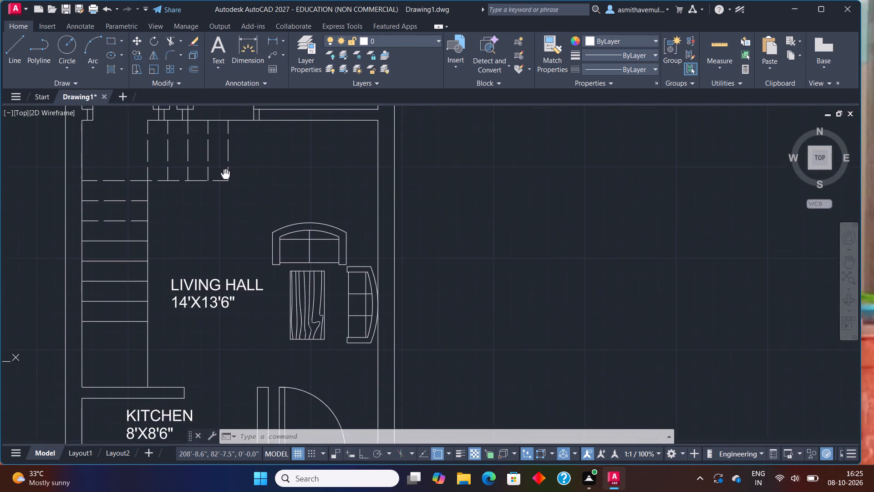
{"action": "middle_click_drag", "start_coordinate": [224, 166], "coordinate": [223, 161]}
{"action": "scroll", "coordinate": [222, 152], "scroll_direction": "down", "scroll_amount": 1}
{"action": "middle_click_drag", "start_coordinate": [226, 214], "coordinate": [225, 188]}
{"action": "scroll", "coordinate": [223, 214], "scroll_direction": "down", "scroll_amount": 1}
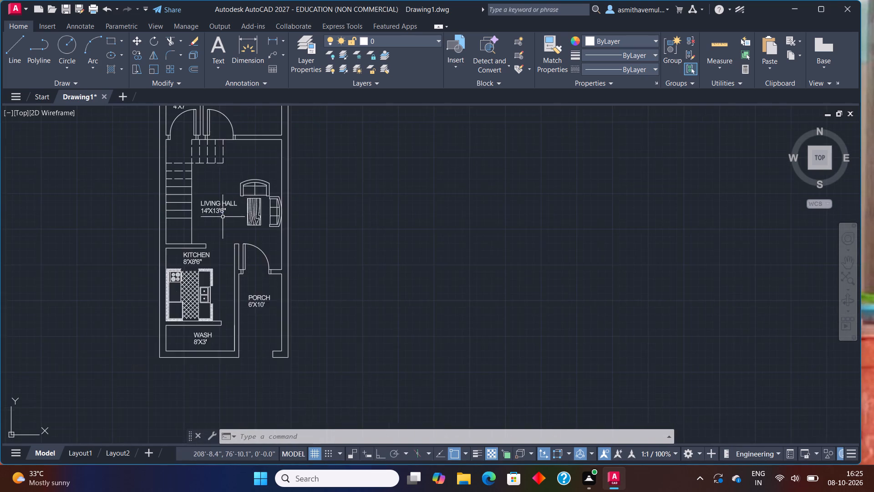
{"action": "scroll", "coordinate": [223, 217], "scroll_direction": "down", "scroll_amount": 1}
{"action": "scroll", "coordinate": [225, 236], "scroll_direction": "up", "scroll_amount": 7}
{"action": "scroll", "coordinate": [228, 225], "scroll_direction": "down", "scroll_amount": 2}
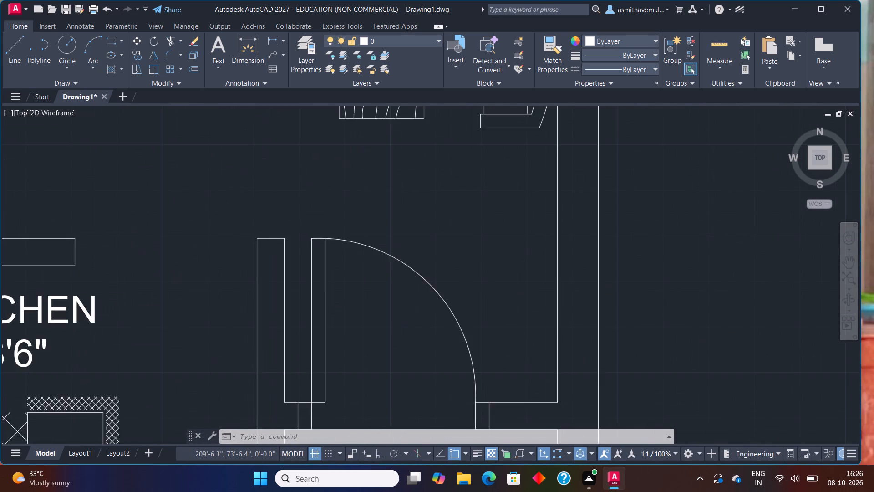
{"action": "scroll", "coordinate": [228, 225], "scroll_direction": "down", "scroll_amount": 5}
{"action": "scroll", "coordinate": [228, 225], "scroll_direction": "up", "scroll_amount": 3}
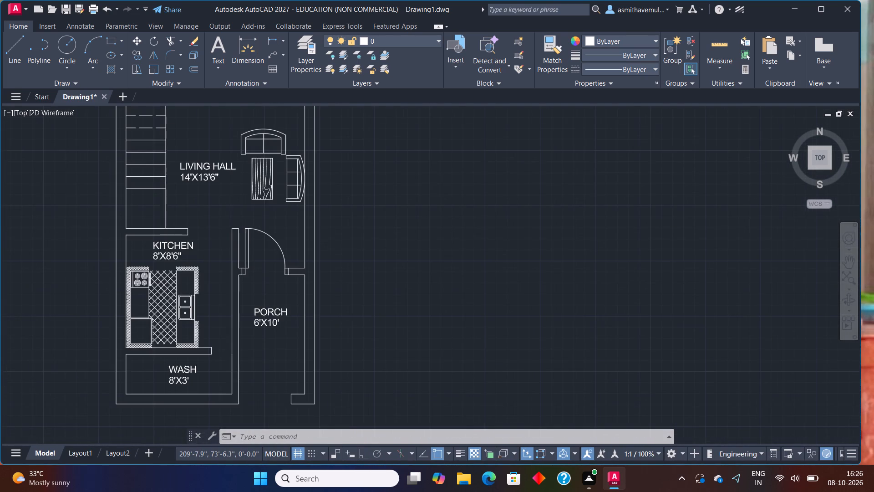
{"action": "scroll", "coordinate": [228, 225], "scroll_direction": "up", "scroll_amount": 1}
{"action": "scroll", "coordinate": [228, 225], "scroll_direction": "down", "scroll_amount": 2}
{"action": "middle_click_drag", "start_coordinate": [228, 226], "coordinate": [250, 236]}
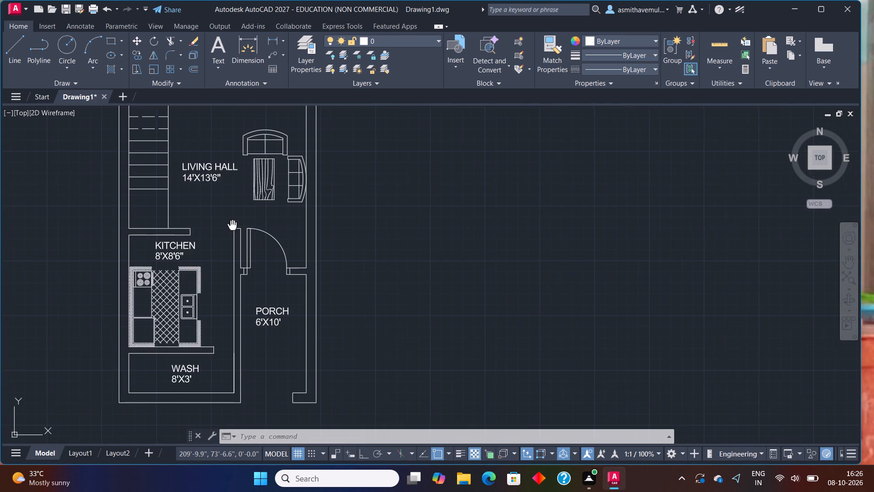
{"action": "middle_click_drag", "start_coordinate": [250, 236], "coordinate": [290, 261]}
{"action": "scroll", "coordinate": [291, 261], "scroll_direction": "down", "scroll_amount": 1}
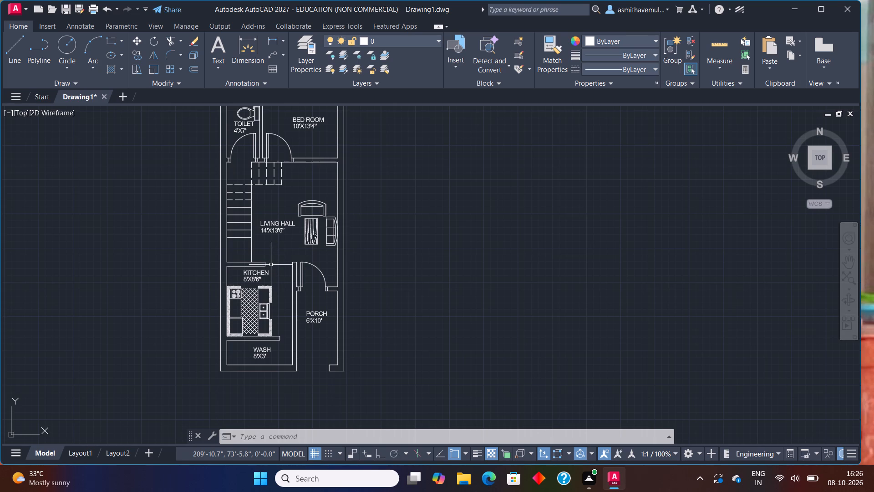
{"action": "scroll", "coordinate": [266, 246], "scroll_direction": "up", "scroll_amount": 3}
{"action": "scroll", "coordinate": [274, 212], "scroll_direction": "down", "scroll_amount": 2}
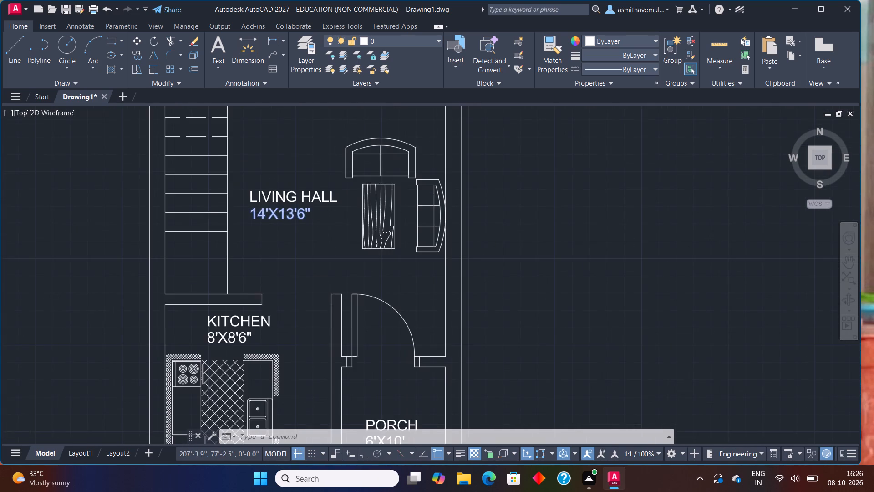
{"action": "scroll", "coordinate": [291, 195], "scroll_direction": "down", "scroll_amount": 2}
{"action": "middle_click_drag", "start_coordinate": [291, 195], "coordinate": [292, 281]}
{"action": "scroll", "coordinate": [292, 280], "scroll_direction": "up", "scroll_amount": 2}
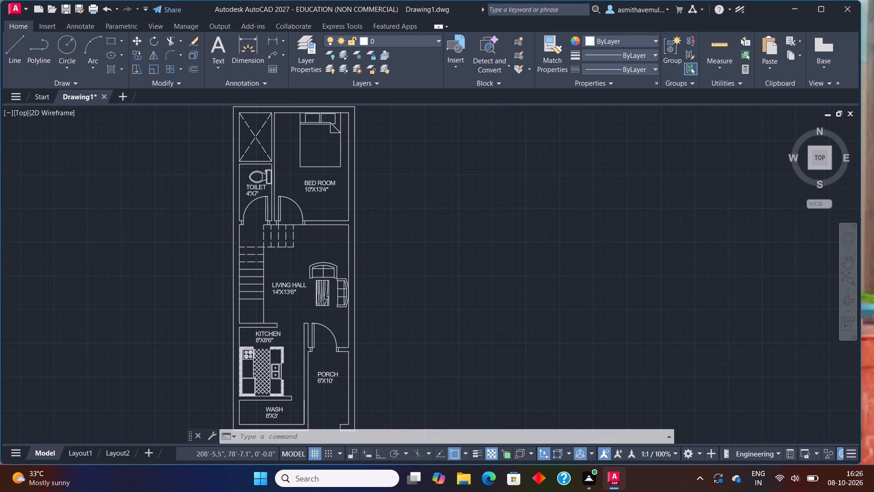
{"action": "scroll", "coordinate": [295, 265], "scroll_direction": "up", "scroll_amount": 4}
{"action": "scroll", "coordinate": [295, 265], "scroll_direction": "down", "scroll_amount": 1}
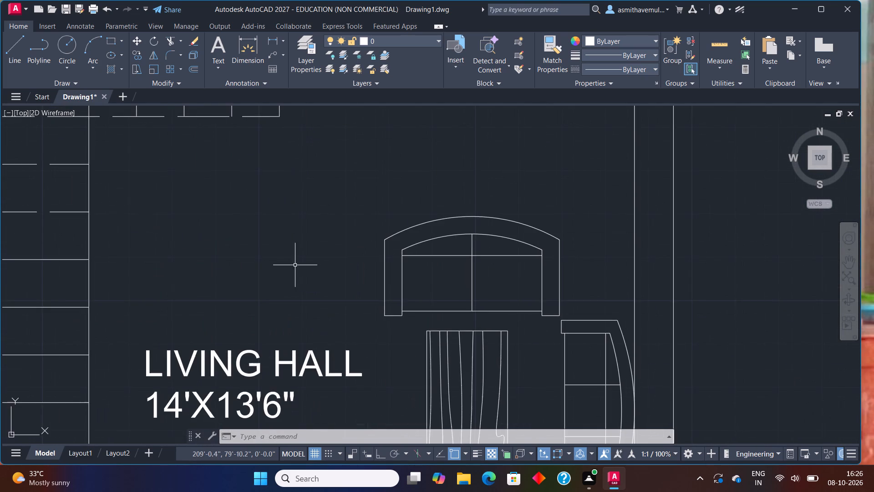
{"action": "scroll", "coordinate": [295, 265], "scroll_direction": "down", "scroll_amount": 5}
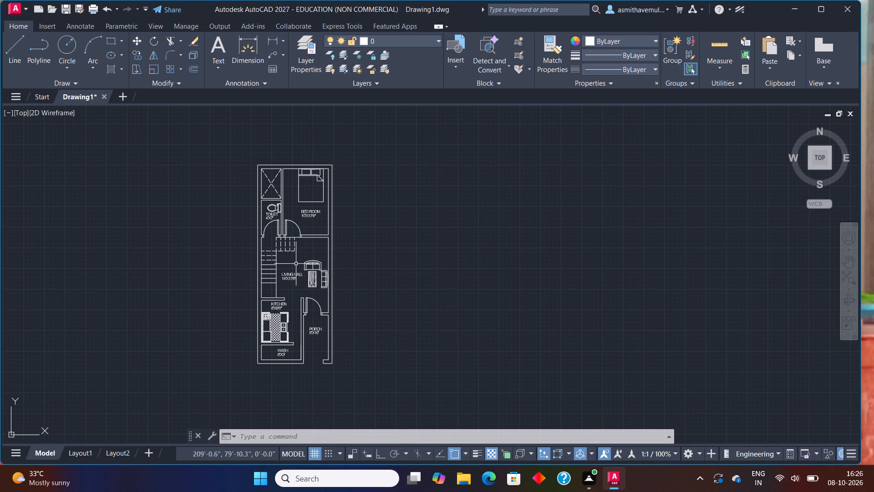
{"action": "middle_click_drag", "start_coordinate": [370, 290], "coordinate": [337, 283]}
{"action": "scroll", "coordinate": [346, 247], "scroll_direction": "up", "scroll_amount": 1}
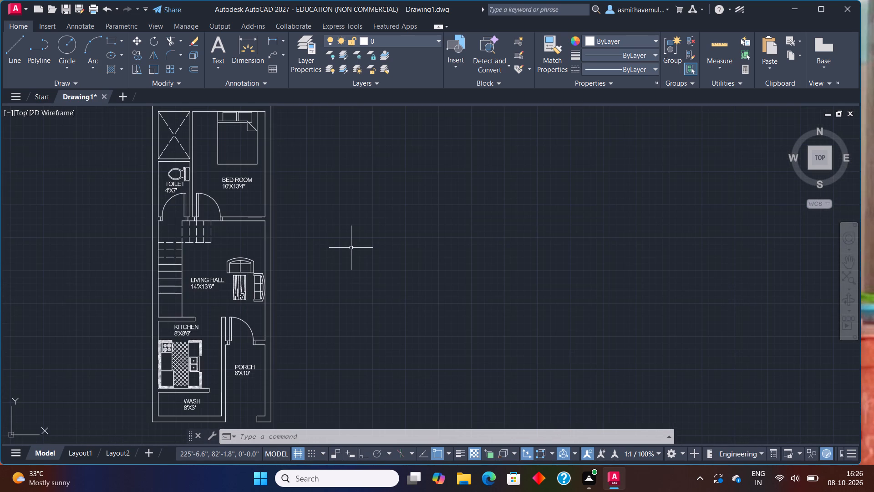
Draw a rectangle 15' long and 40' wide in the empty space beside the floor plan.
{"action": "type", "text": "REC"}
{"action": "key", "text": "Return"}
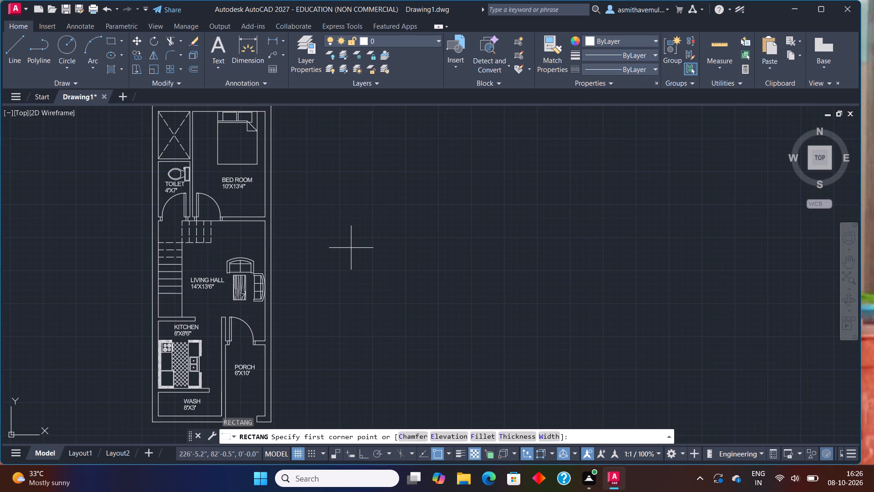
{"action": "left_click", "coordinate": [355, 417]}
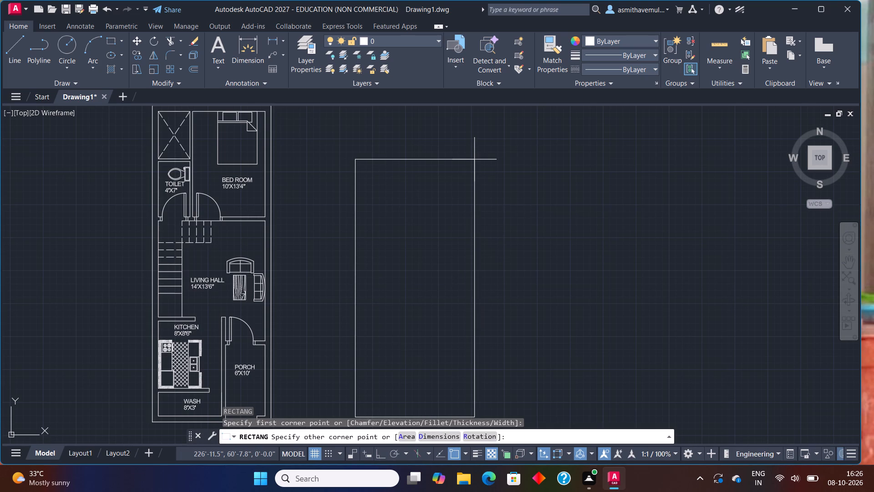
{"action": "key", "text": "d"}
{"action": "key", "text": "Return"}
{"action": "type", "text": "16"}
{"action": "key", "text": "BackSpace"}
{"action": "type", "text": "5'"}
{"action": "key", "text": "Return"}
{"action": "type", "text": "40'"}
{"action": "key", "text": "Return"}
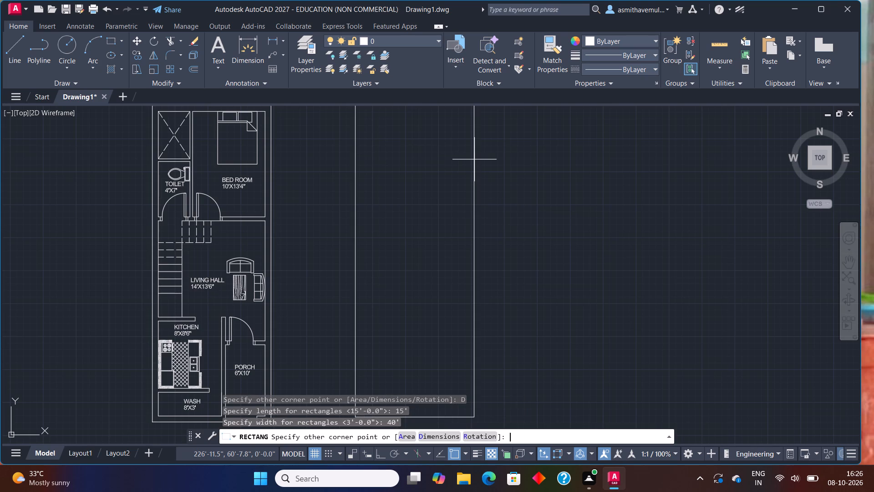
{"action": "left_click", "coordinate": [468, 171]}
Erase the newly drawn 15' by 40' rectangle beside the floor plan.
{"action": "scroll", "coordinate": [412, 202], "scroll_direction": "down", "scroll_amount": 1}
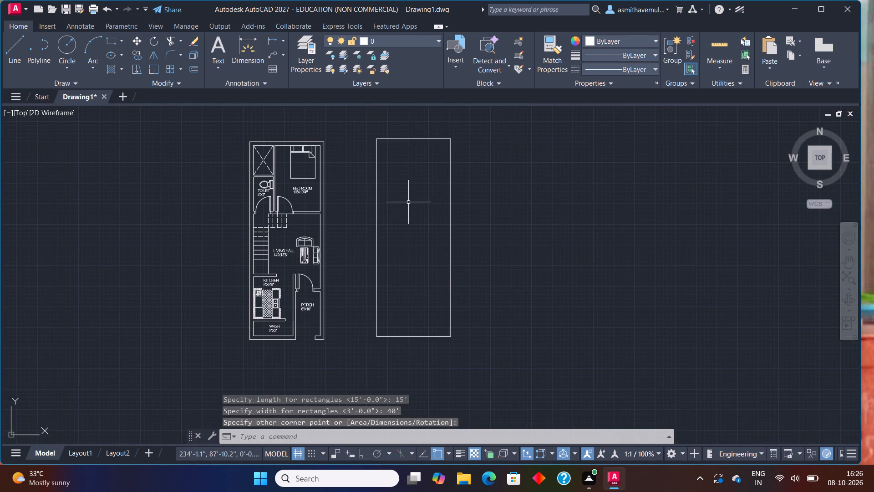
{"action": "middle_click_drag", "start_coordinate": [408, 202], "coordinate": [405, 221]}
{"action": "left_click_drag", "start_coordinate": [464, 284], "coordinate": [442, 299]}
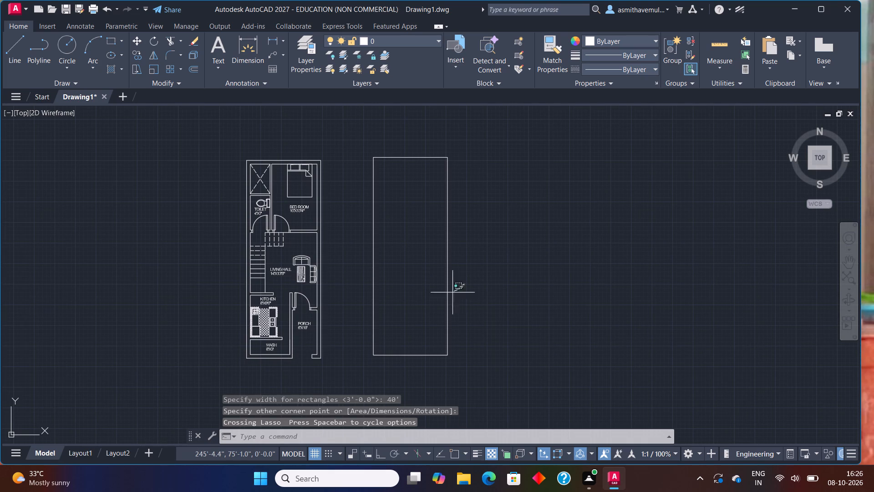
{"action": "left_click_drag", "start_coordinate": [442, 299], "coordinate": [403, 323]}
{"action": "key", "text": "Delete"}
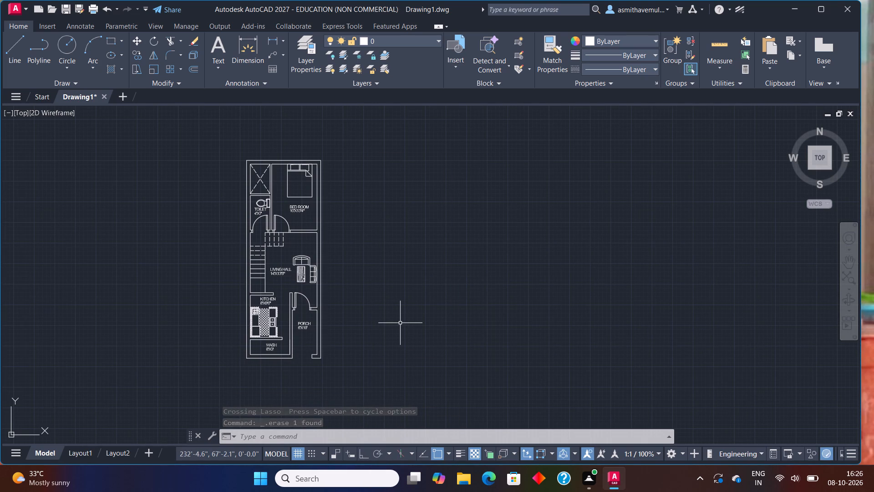
Draw a plot outline rectangle 15' long and 40' wide in the empty space beside the floor plan.
{"action": "type", "text": "RE"}
{"action": "key", "text": "c"}
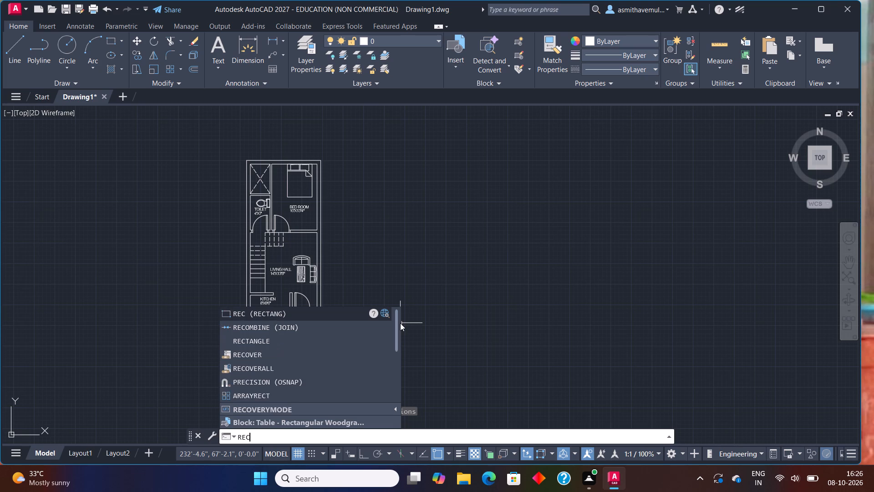
{"action": "key", "text": "Return"}
{"action": "scroll", "coordinate": [382, 321], "scroll_direction": "up", "scroll_amount": 1}
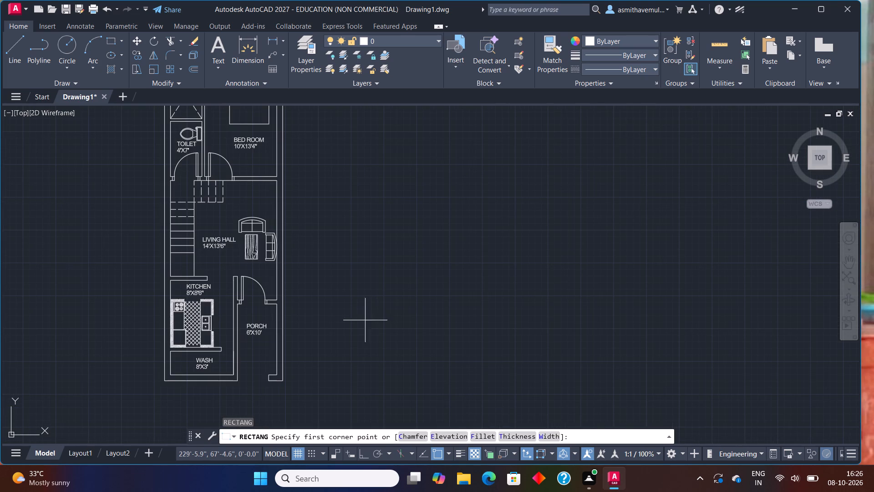
{"action": "left_click", "coordinate": [355, 372]}
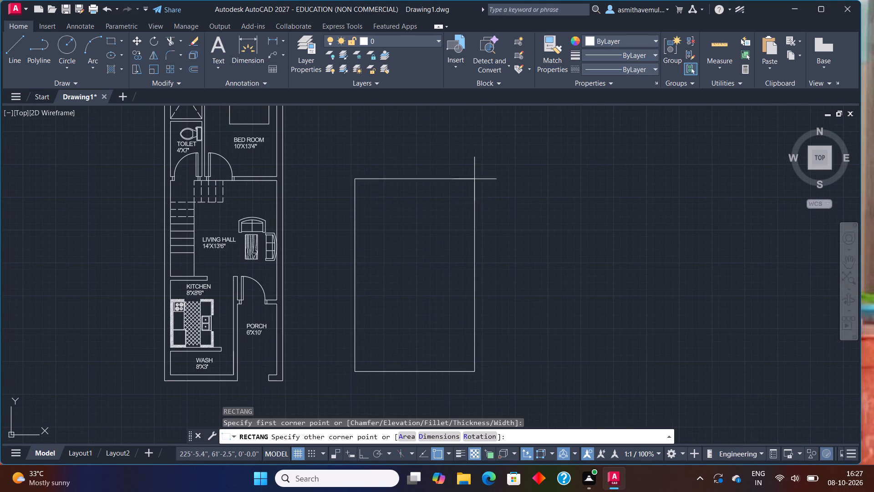
{"action": "key", "text": "d"}
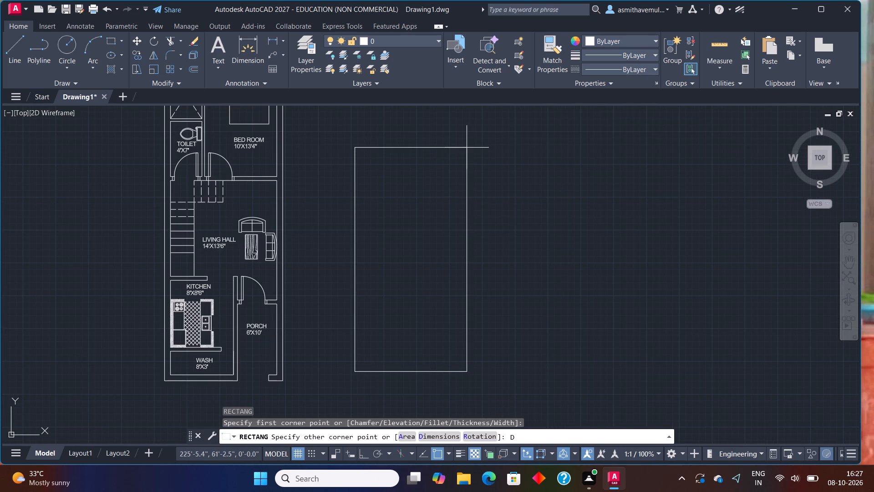
{"action": "key", "text": "Return"}
{"action": "type", "text": "15"}
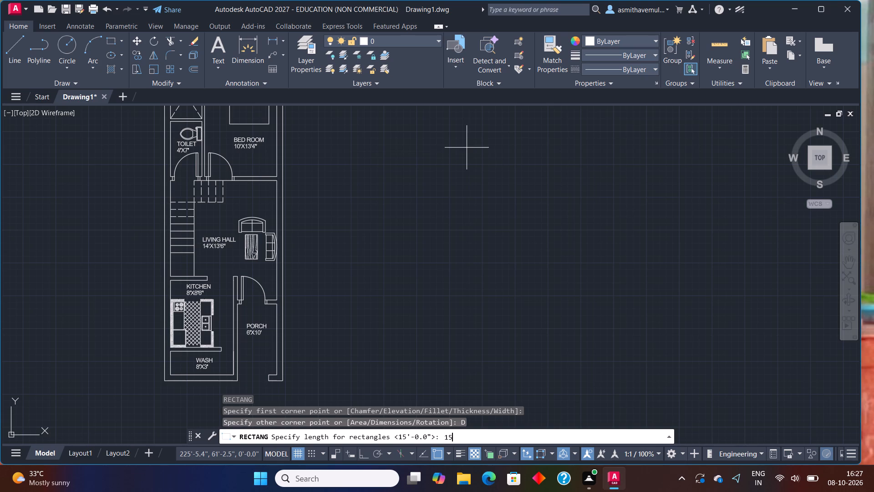
{"action": "key", "text": "apostrophe"}
{"action": "key", "text": "Return"}
{"action": "type", "text": "40'"}
{"action": "key", "text": "Return"}
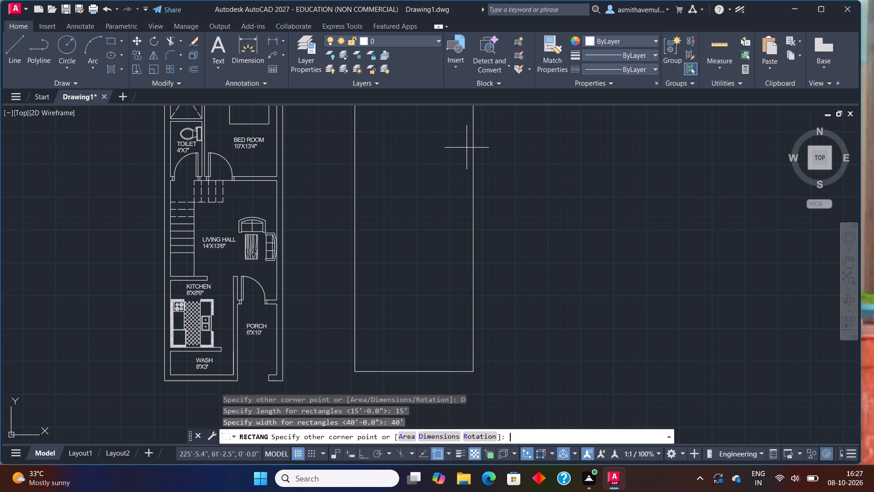
{"action": "left_click", "coordinate": [467, 148]}
{"action": "scroll", "coordinate": [442, 187], "scroll_direction": "down", "scroll_amount": 2}
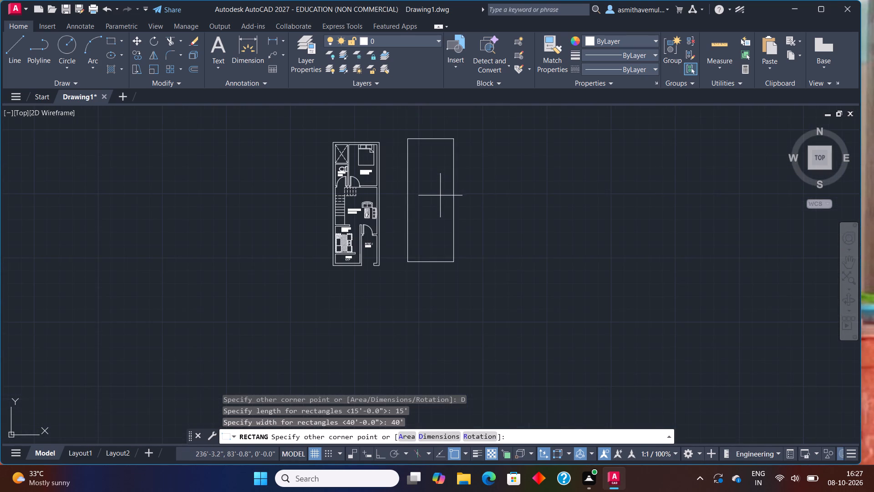
{"action": "middle_click_drag", "start_coordinate": [438, 196], "coordinate": [435, 269]}
{"action": "scroll", "coordinate": [435, 269], "scroll_direction": "up", "scroll_amount": 2}
{"action": "left_click", "coordinate": [435, 269]}
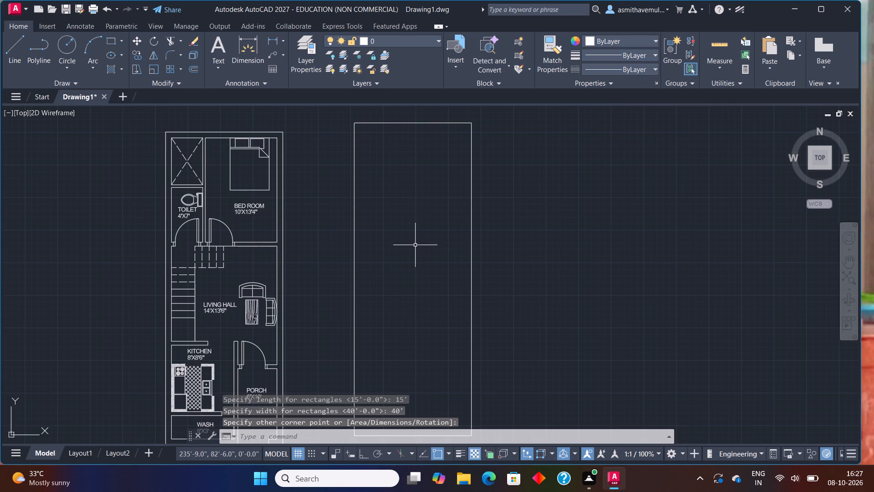
Add a linear dimension along the full left side of the finished floor plan, placed about 4' outside the wall.
{"action": "scroll", "coordinate": [415, 245], "scroll_direction": "down", "scroll_amount": 1}
{"action": "middle_click_drag", "start_coordinate": [371, 283], "coordinate": [368, 254]}
{"action": "scroll", "coordinate": [356, 254], "scroll_direction": "up", "scroll_amount": 1}
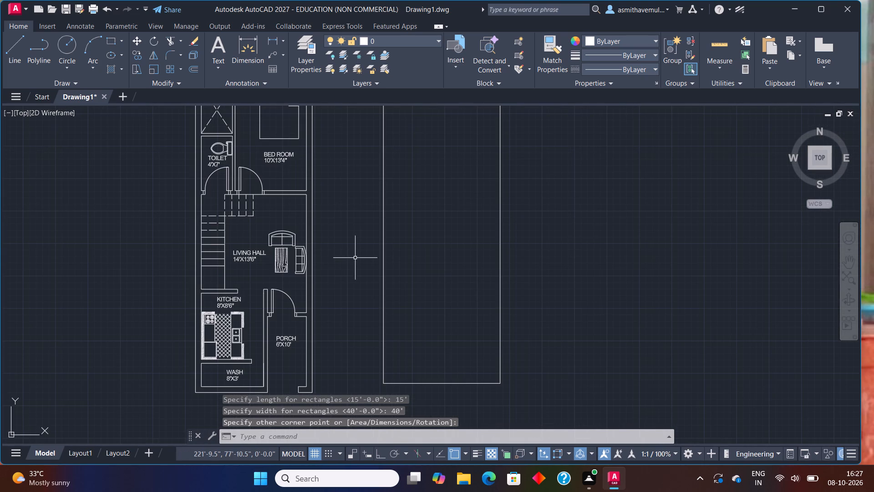
{"action": "key", "text": "d"}
{"action": "key", "text": "l"}
{"action": "key", "text": "i"}
{"action": "key", "text": "Return"}
{"action": "middle_click_drag", "start_coordinate": [347, 190], "coordinate": [437, 222]}
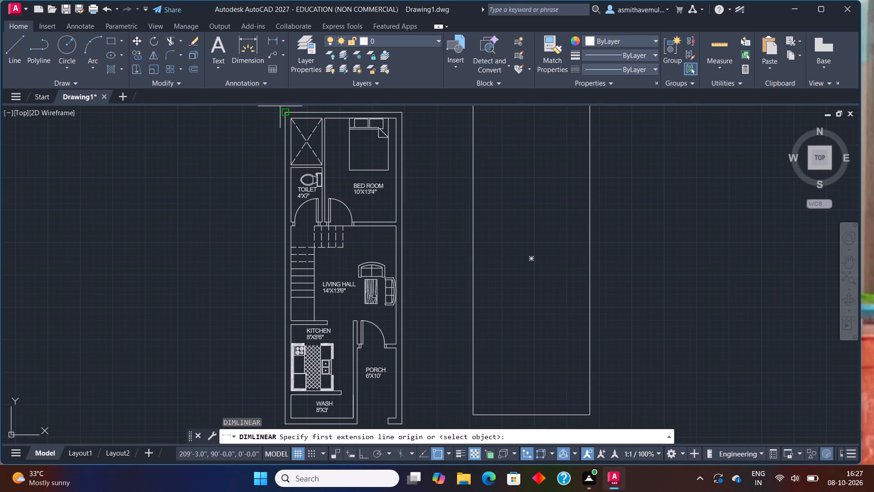
{"action": "left_click", "coordinate": [286, 112]}
{"action": "scroll", "coordinate": [296, 195], "scroll_direction": "down", "scroll_amount": 2}
{"action": "middle_click_drag", "start_coordinate": [254, 314], "coordinate": [251, 298]}
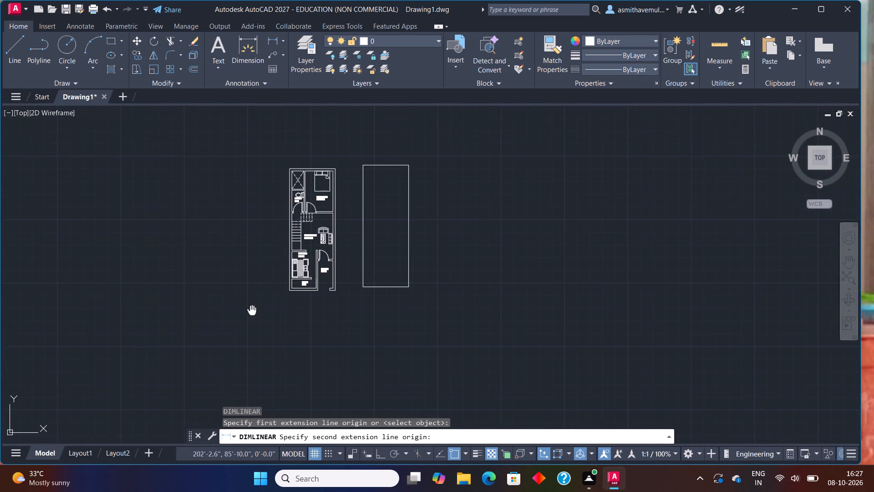
{"action": "middle_click_drag", "start_coordinate": [251, 298], "coordinate": [251, 267]}
{"action": "scroll", "coordinate": [269, 260], "scroll_direction": "up", "scroll_amount": 3}
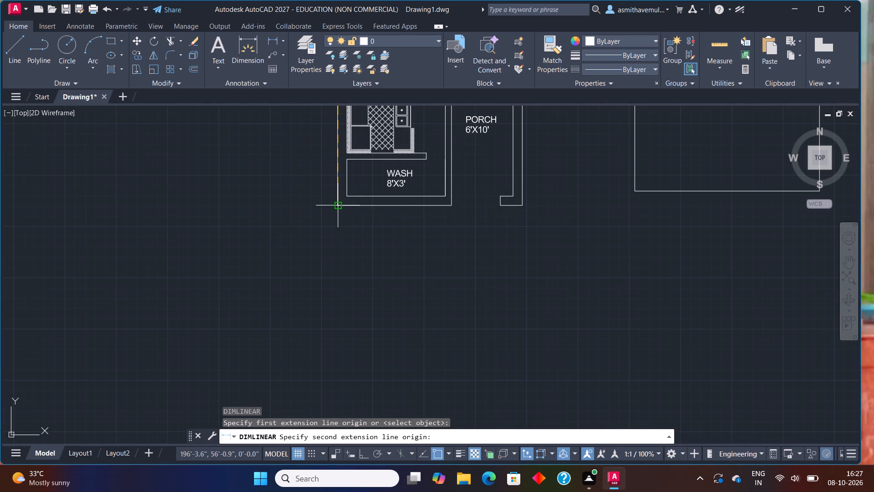
{"action": "left_click", "coordinate": [340, 203]}
{"action": "middle_click_drag", "start_coordinate": [289, 211], "coordinate": [281, 378]}
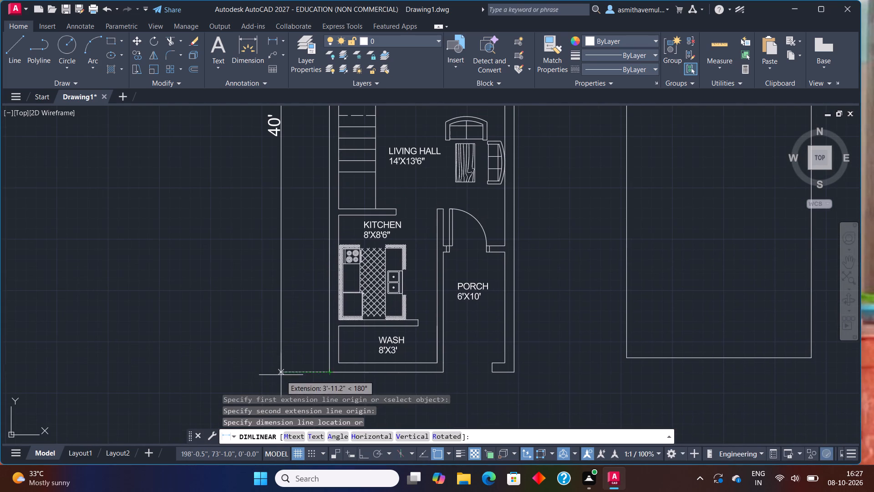
{"action": "left_click", "coordinate": [280, 371]}
Add a linear dimension along the full right side of the new plot outline, placed outside it.
{"action": "scroll", "coordinate": [649, 314], "scroll_direction": "down", "scroll_amount": 2}
{"action": "middle_click_drag", "start_coordinate": [645, 281], "coordinate": [582, 326]}
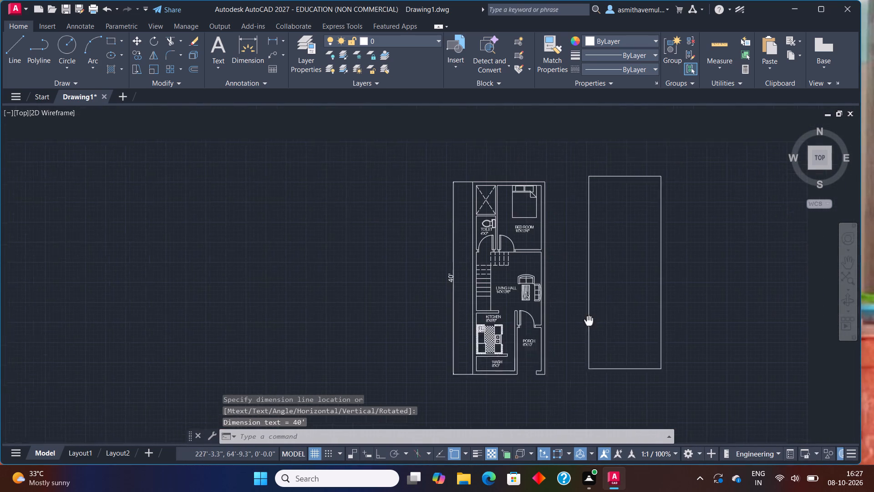
{"action": "middle_click_drag", "start_coordinate": [582, 326], "coordinate": [581, 327]}
{"action": "type", "text": "DL"}
{"action": "key", "text": "i"}
{"action": "key", "text": "Return"}
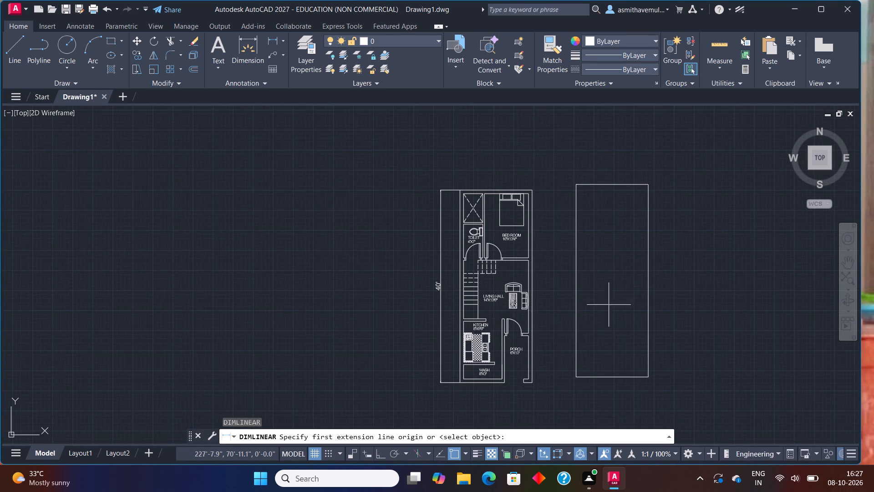
{"action": "left_click", "coordinate": [647, 185]}
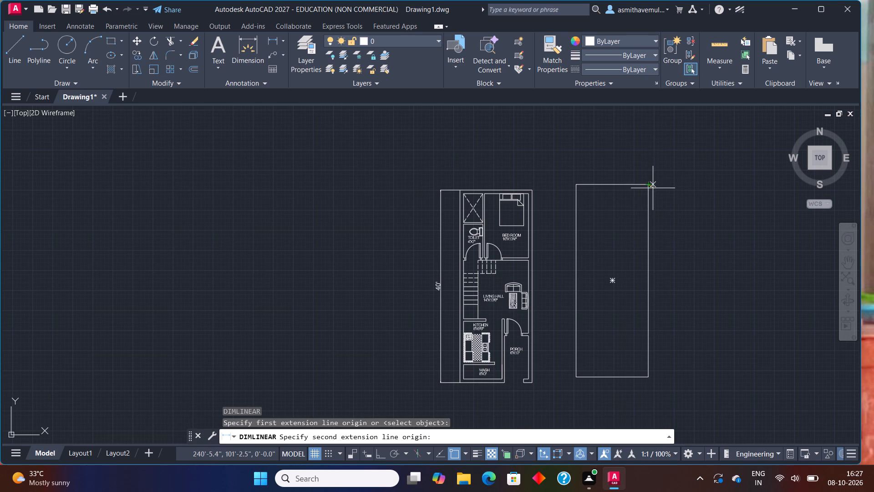
{"action": "left_click", "coordinate": [649, 376]}
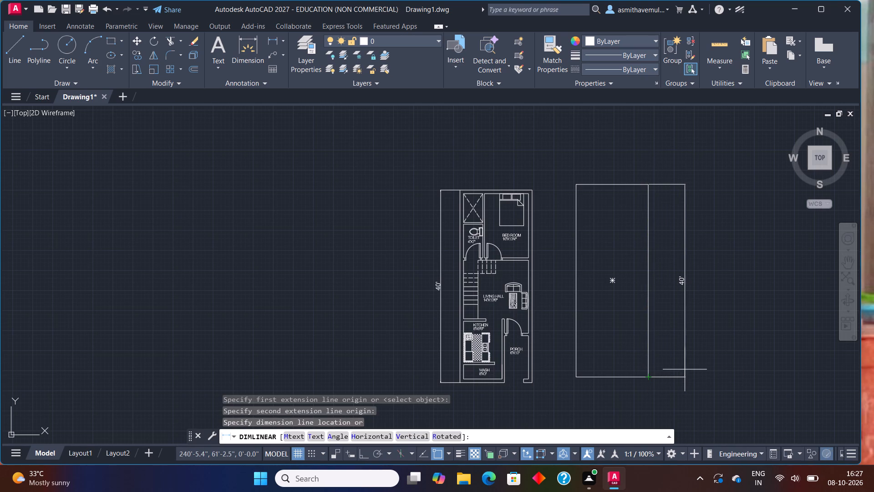
{"action": "left_click", "coordinate": [685, 369]}
Offset the new plot outline 9" inward to form the outer walls.
{"action": "middle_click_drag", "start_coordinate": [571, 348], "coordinate": [498, 308]}
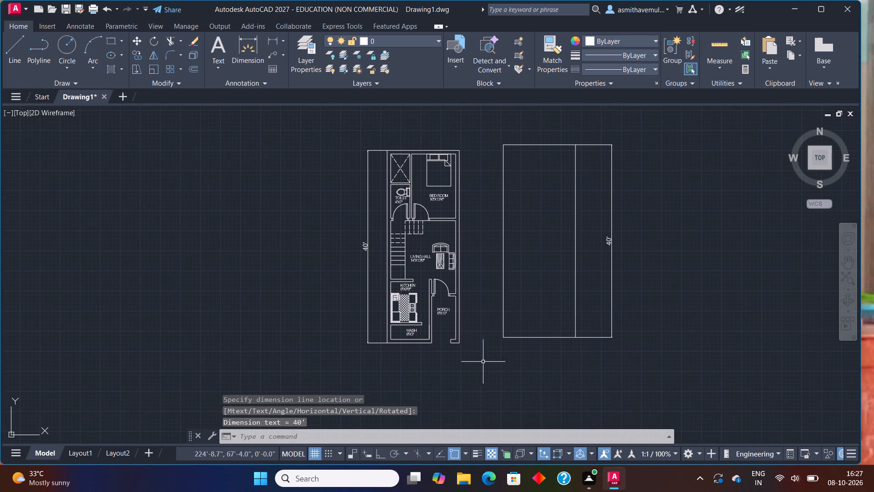
{"action": "scroll", "coordinate": [471, 368], "scroll_direction": "up", "scroll_amount": 2}
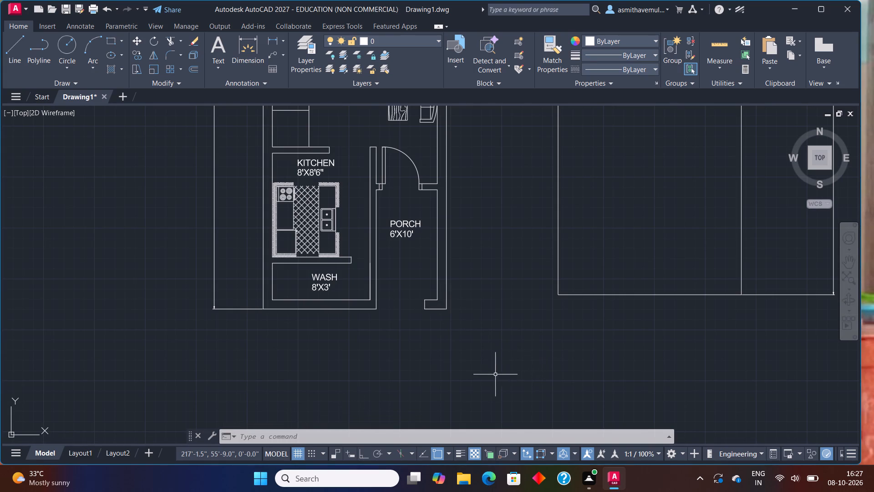
{"action": "scroll", "coordinate": [524, 324], "scroll_direction": "down", "scroll_amount": 1}
{"action": "middle_click_drag", "start_coordinate": [658, 215], "coordinate": [526, 340]}
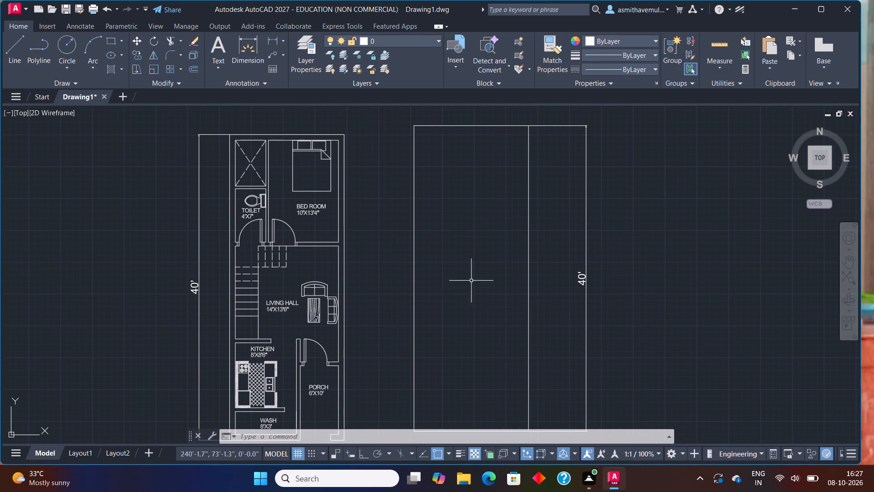
{"action": "key", "text": "o"}
{"action": "key", "text": "Return"}
{"action": "type", "text": "9\""}
{"action": "key", "text": "Return"}
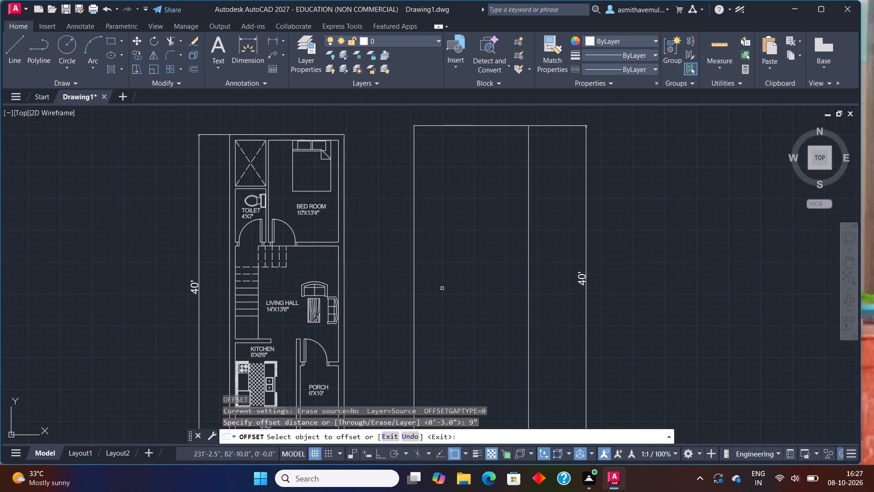
{"action": "left_click", "coordinate": [460, 126]}
{"action": "left_click", "coordinate": [465, 148]}
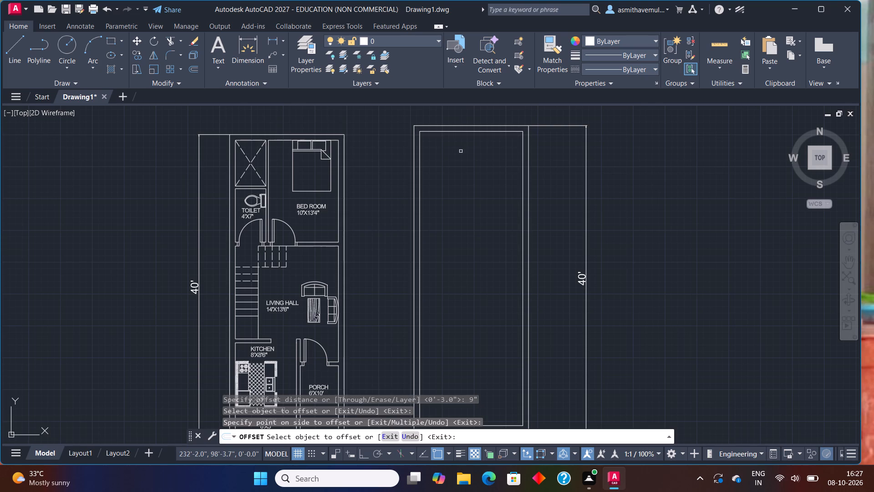
{"action": "key", "text": "Escape"}
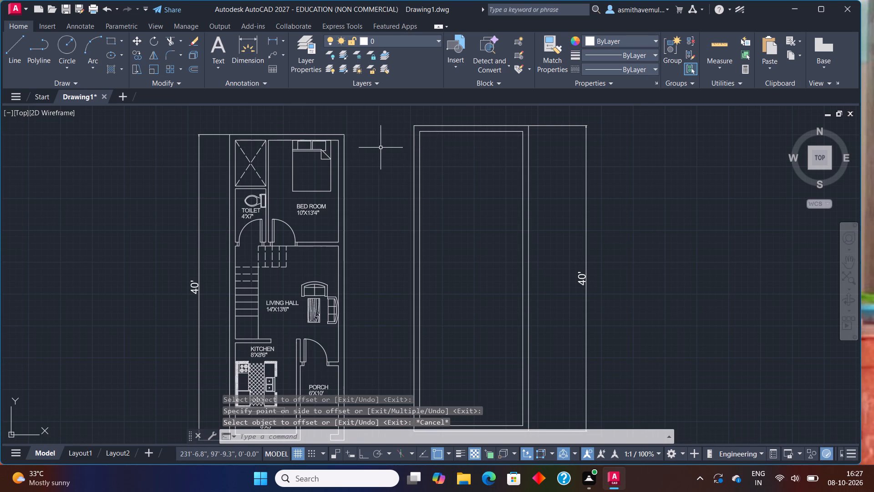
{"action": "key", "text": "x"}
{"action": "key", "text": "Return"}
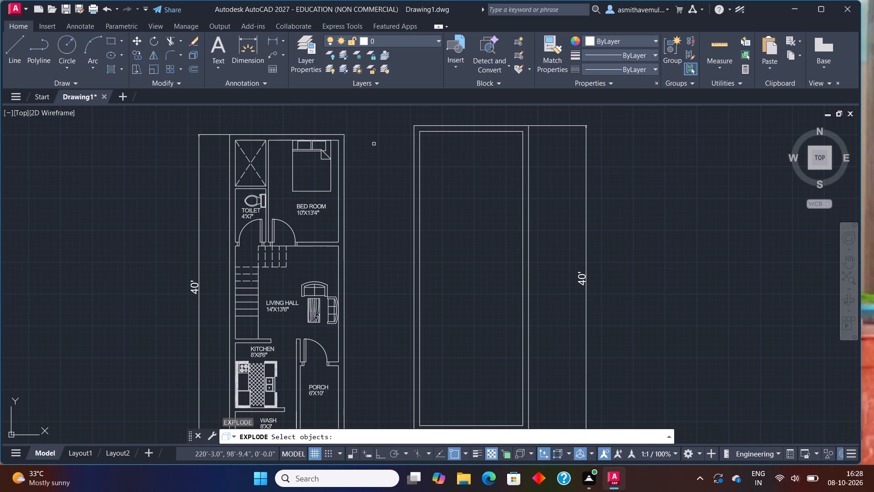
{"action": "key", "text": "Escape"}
Explode the inner wall rectangle of the new plan into separate lines.
{"action": "left_click", "coordinate": [420, 171]}
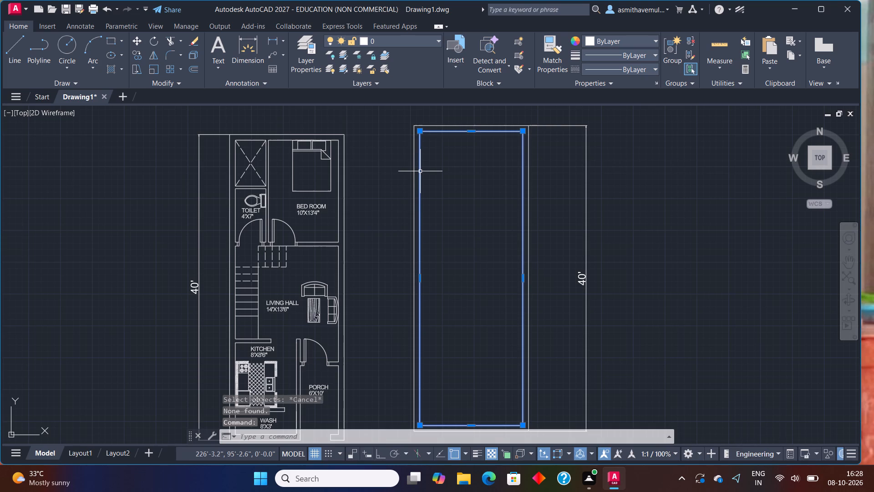
{"action": "key", "text": "x"}
{"action": "key", "text": "Return"}
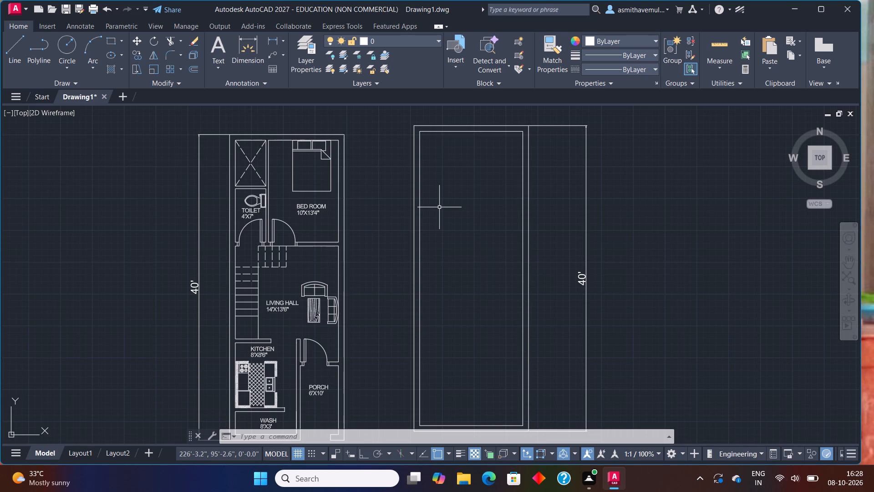
Offset the new plan's inner left wall line 4' toward the inside.
{"action": "scroll", "coordinate": [450, 212], "scroll_direction": "down", "scroll_amount": 1}
{"action": "middle_click_drag", "start_coordinate": [445, 219], "coordinate": [418, 195]}
{"action": "scroll", "coordinate": [436, 170], "scroll_direction": "up", "scroll_amount": 1}
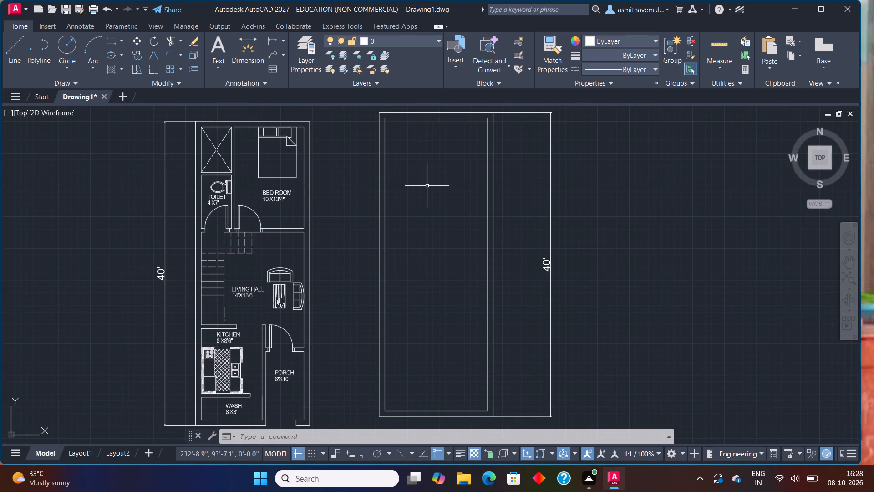
{"action": "key", "text": "o"}
{"action": "key", "text": "Return"}
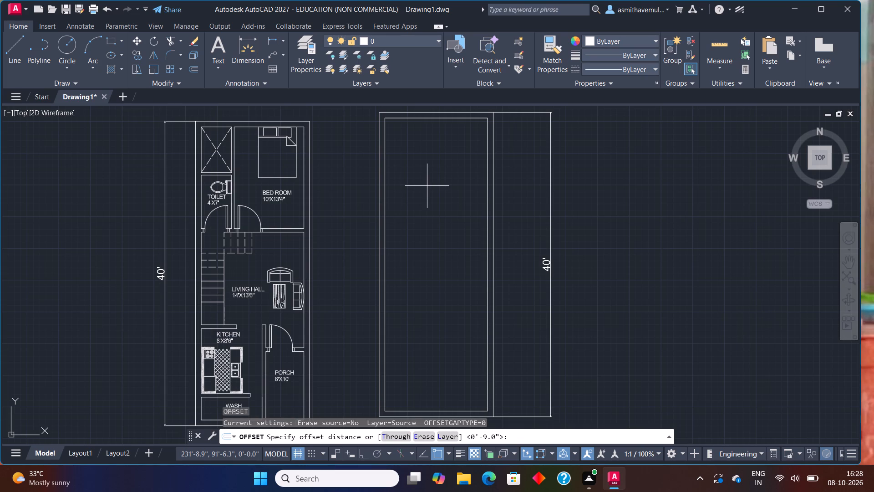
{"action": "key", "text": "4"}
{"action": "key", "text": "apostrophe"}
{"action": "key", "text": "Return"}
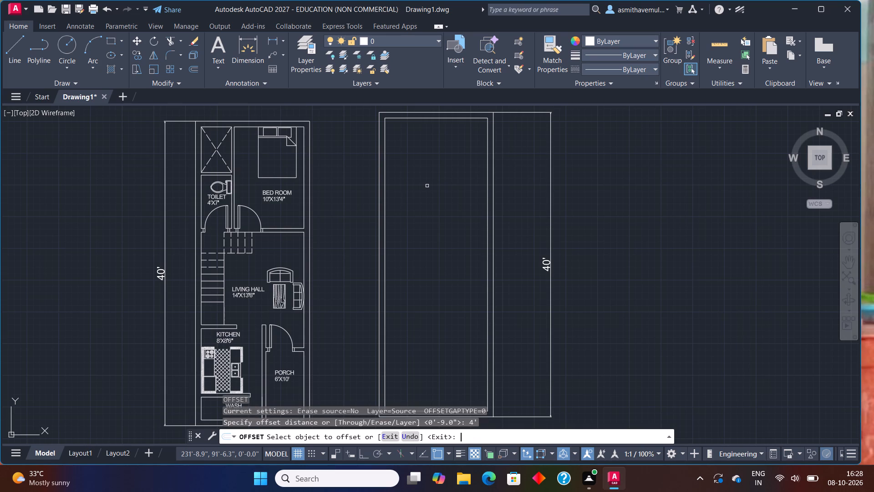
{"action": "left_click", "coordinate": [386, 175]}
{"action": "left_click", "coordinate": [412, 167]}
{"action": "middle_click_drag", "start_coordinate": [426, 172], "coordinate": [375, 243]}
{"action": "scroll", "coordinate": [377, 236], "scroll_direction": "up", "scroll_amount": 2}
{"action": "key", "text": "Escape"}
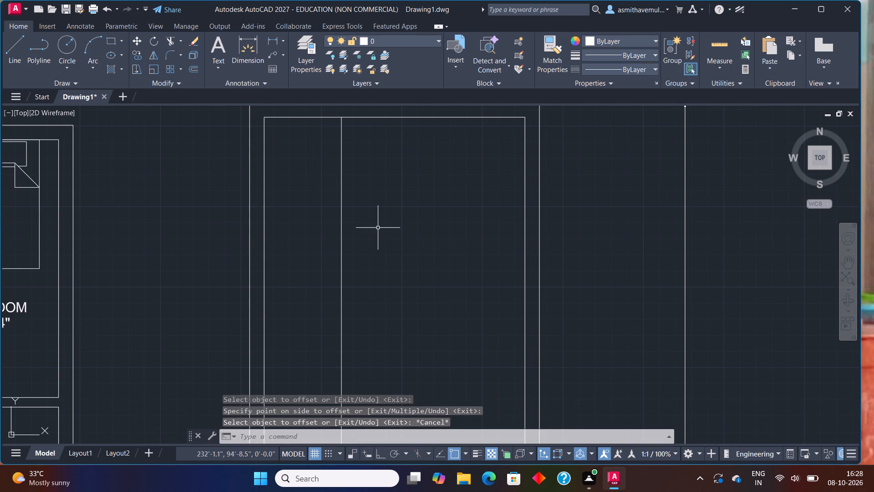
Offset the new plan's inner top wall line 6' downward.
{"action": "key", "text": "o"}
{"action": "key", "text": "Return"}
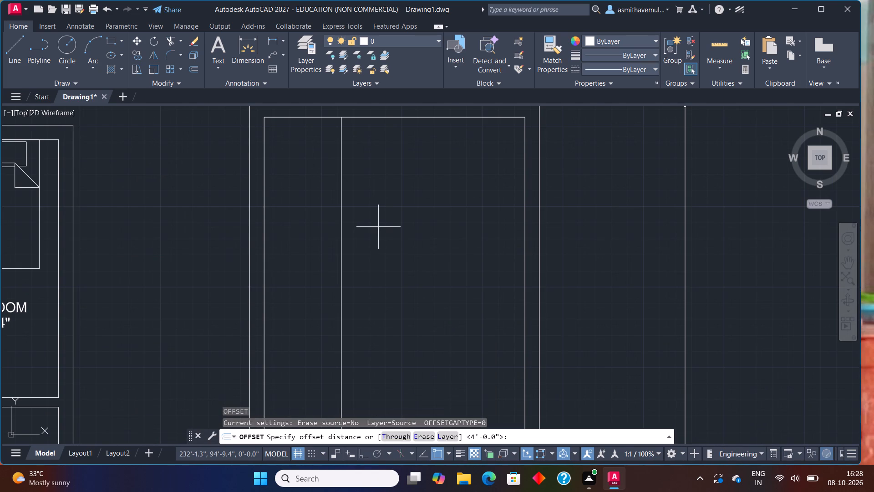
{"action": "type", "text": "6'"}
{"action": "key", "text": "Return"}
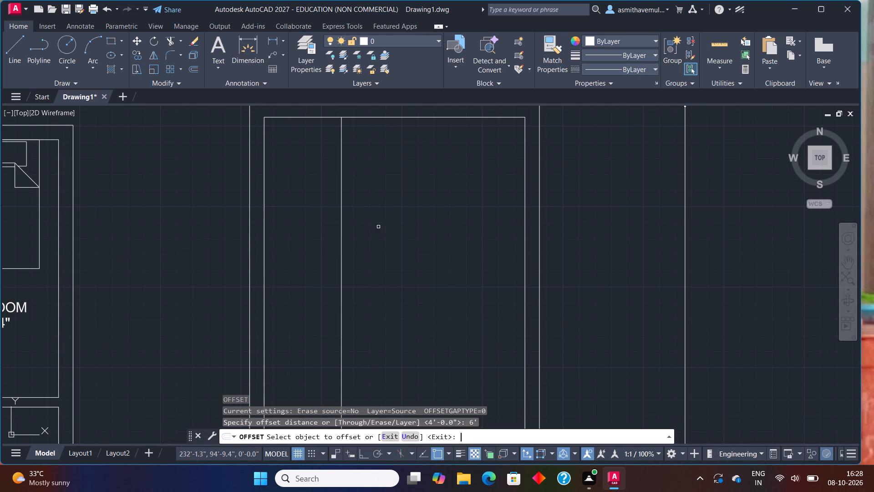
{"action": "left_click", "coordinate": [274, 115]}
{"action": "left_click", "coordinate": [304, 117]}
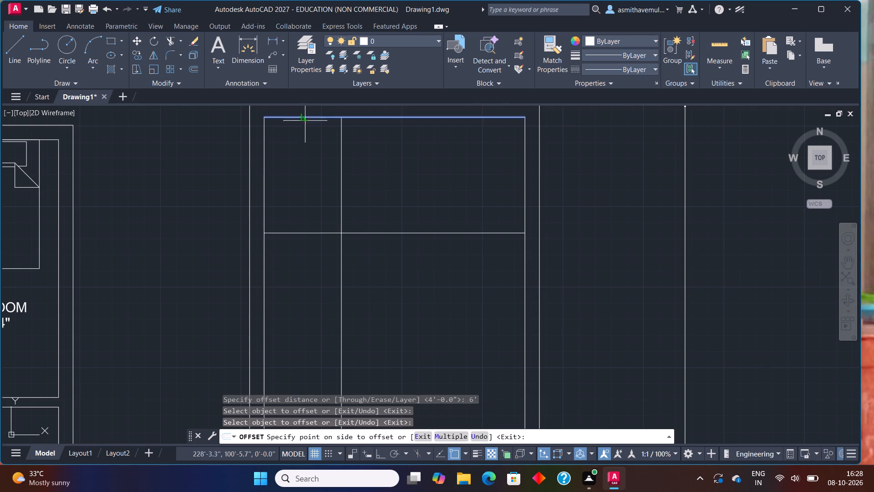
{"action": "left_click", "coordinate": [300, 169]}
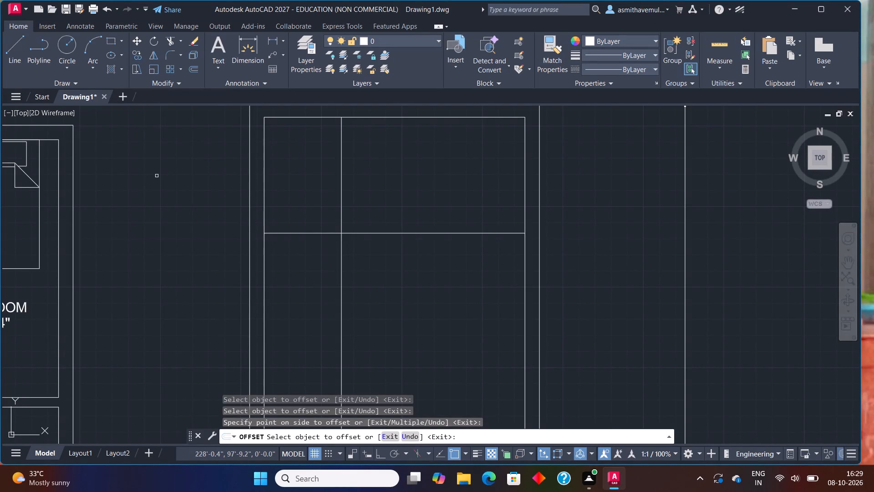
{"action": "key", "text": "Escape"}
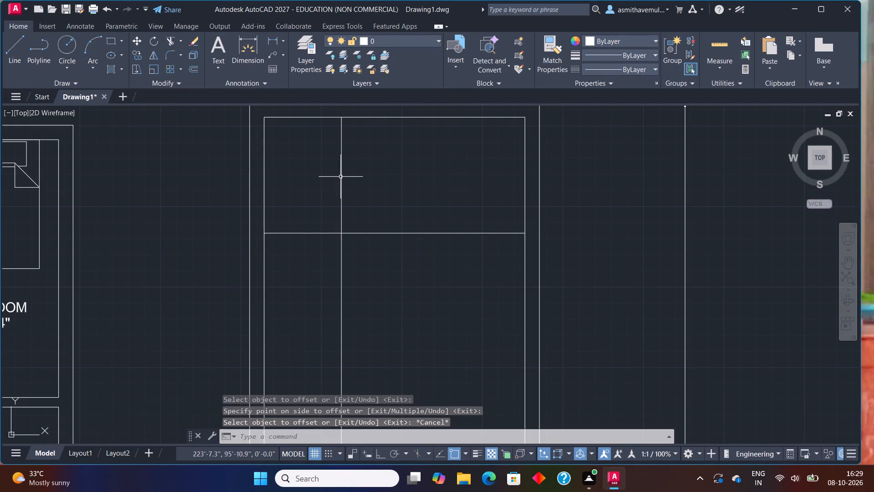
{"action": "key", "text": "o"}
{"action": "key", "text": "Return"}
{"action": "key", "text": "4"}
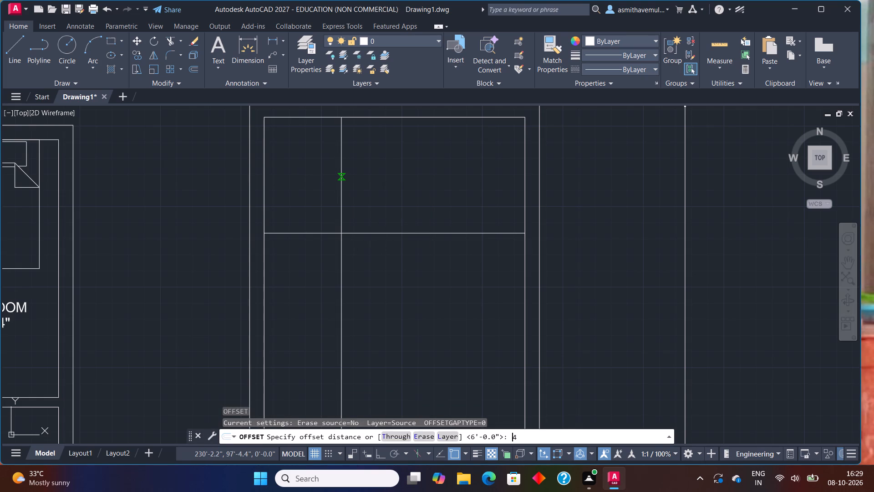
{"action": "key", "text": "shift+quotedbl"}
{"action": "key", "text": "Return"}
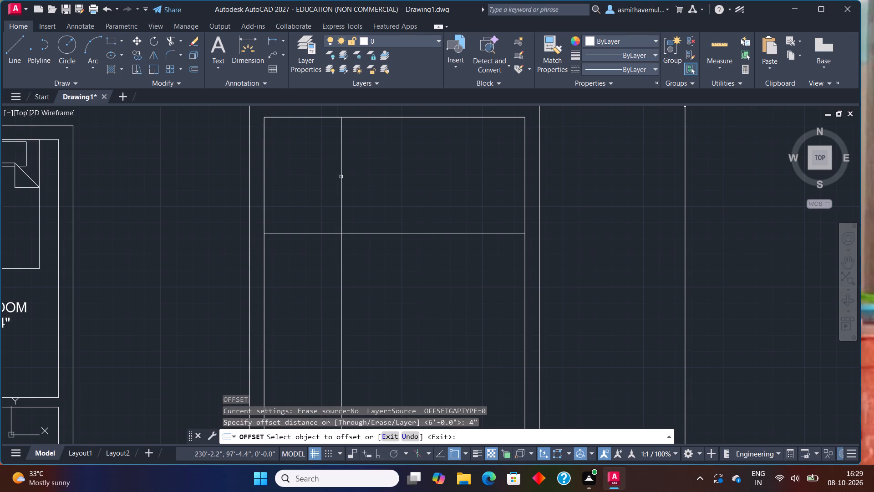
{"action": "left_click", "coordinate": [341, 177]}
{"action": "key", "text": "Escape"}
Offset the vertical partition line 4" to the right and the horizontal one 4" downward to give both partitions thickness.
{"action": "key", "text": "o"}
{"action": "key", "text": "Return"}
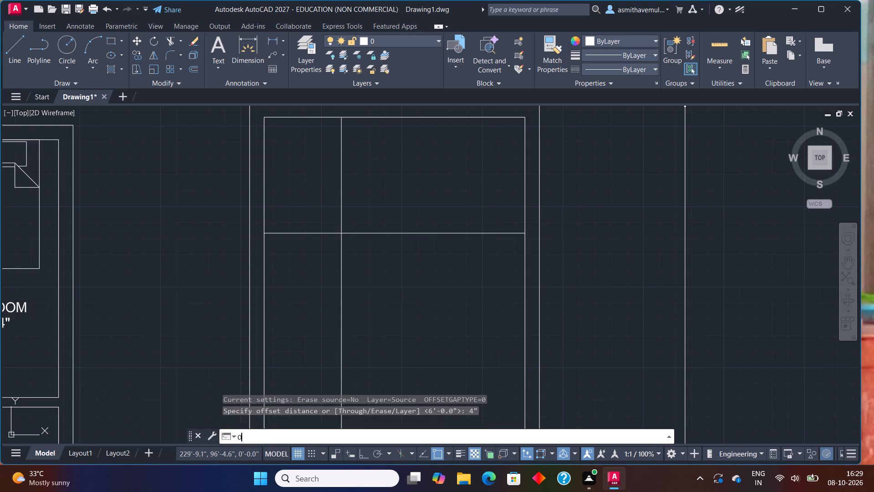
{"action": "key", "text": "4"}
{"action": "key", "text": "shift+quotedbl"}
{"action": "key", "text": "Return"}
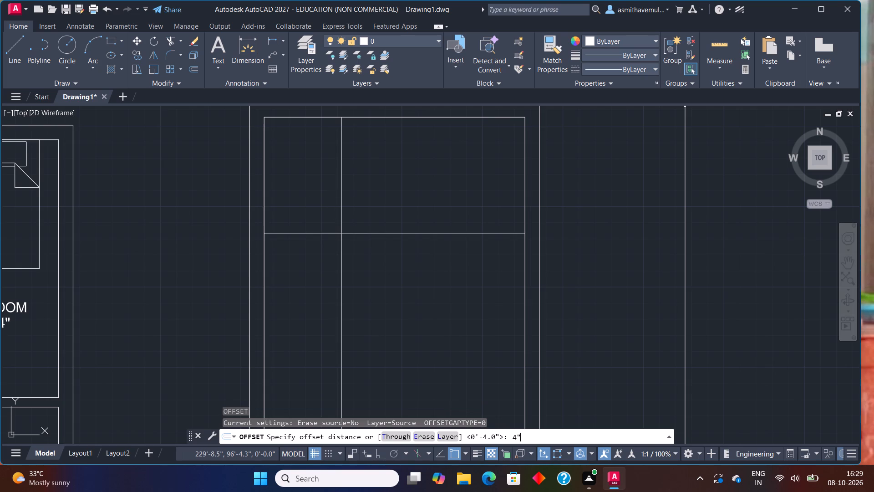
{"action": "left_click", "coordinate": [342, 222]}
{"action": "left_click", "coordinate": [359, 220]}
{"action": "left_click", "coordinate": [327, 233]}
{"action": "left_click", "coordinate": [327, 256]}
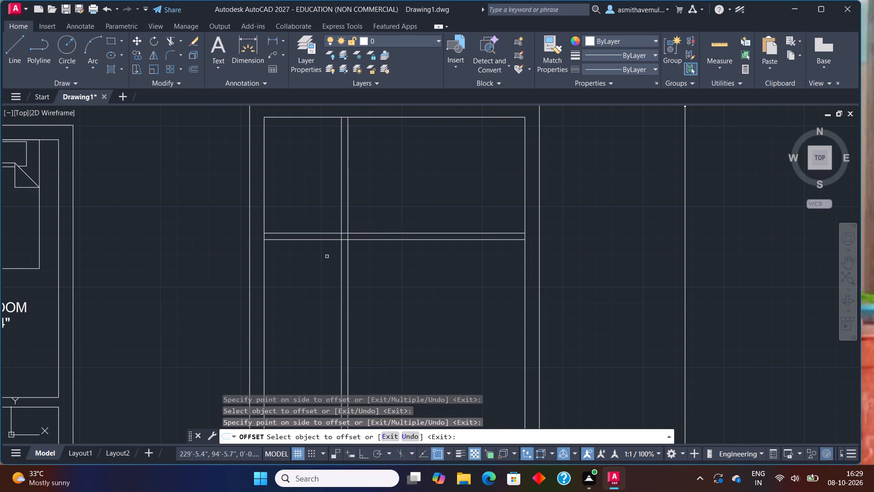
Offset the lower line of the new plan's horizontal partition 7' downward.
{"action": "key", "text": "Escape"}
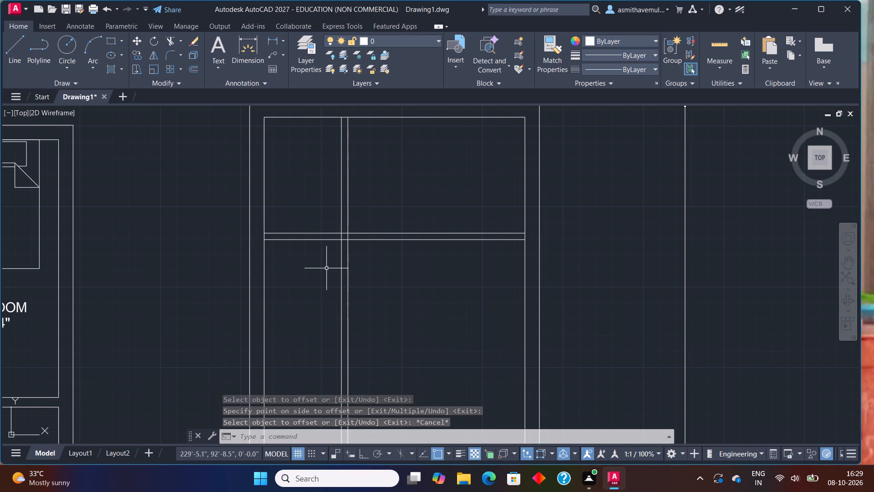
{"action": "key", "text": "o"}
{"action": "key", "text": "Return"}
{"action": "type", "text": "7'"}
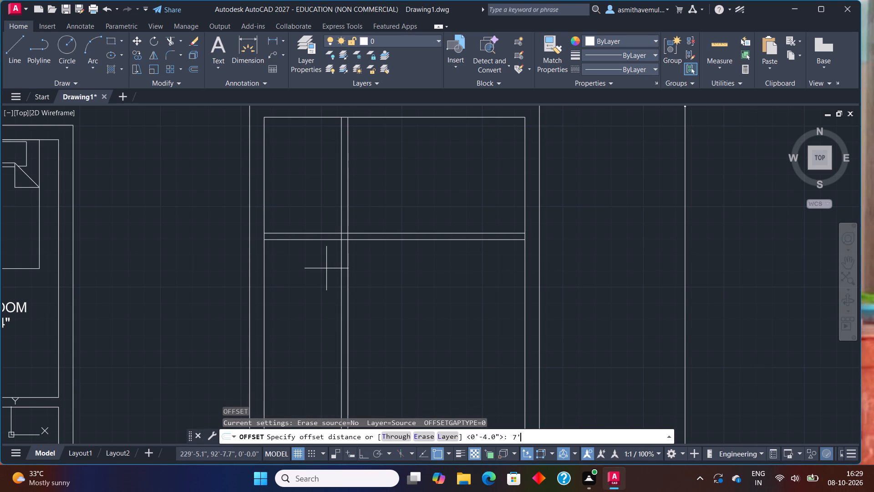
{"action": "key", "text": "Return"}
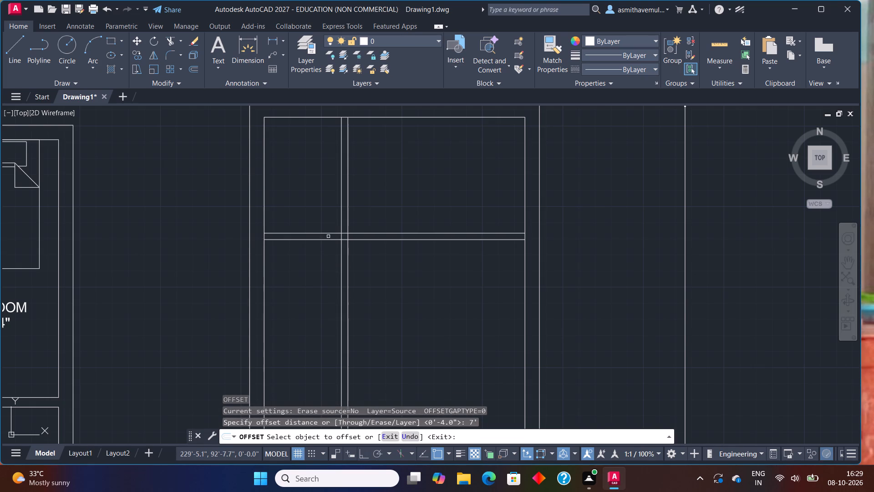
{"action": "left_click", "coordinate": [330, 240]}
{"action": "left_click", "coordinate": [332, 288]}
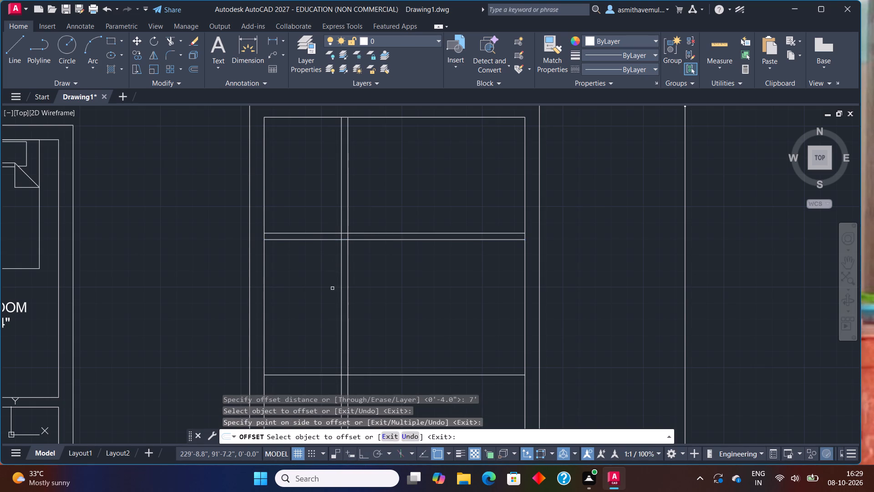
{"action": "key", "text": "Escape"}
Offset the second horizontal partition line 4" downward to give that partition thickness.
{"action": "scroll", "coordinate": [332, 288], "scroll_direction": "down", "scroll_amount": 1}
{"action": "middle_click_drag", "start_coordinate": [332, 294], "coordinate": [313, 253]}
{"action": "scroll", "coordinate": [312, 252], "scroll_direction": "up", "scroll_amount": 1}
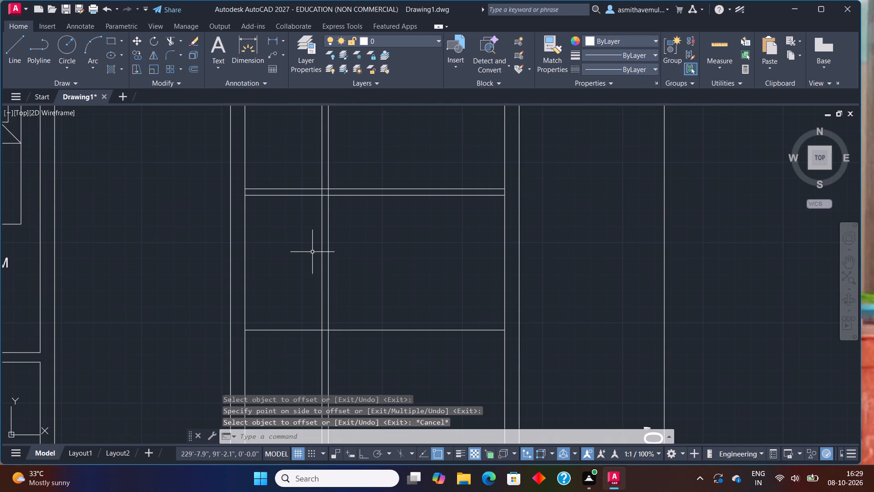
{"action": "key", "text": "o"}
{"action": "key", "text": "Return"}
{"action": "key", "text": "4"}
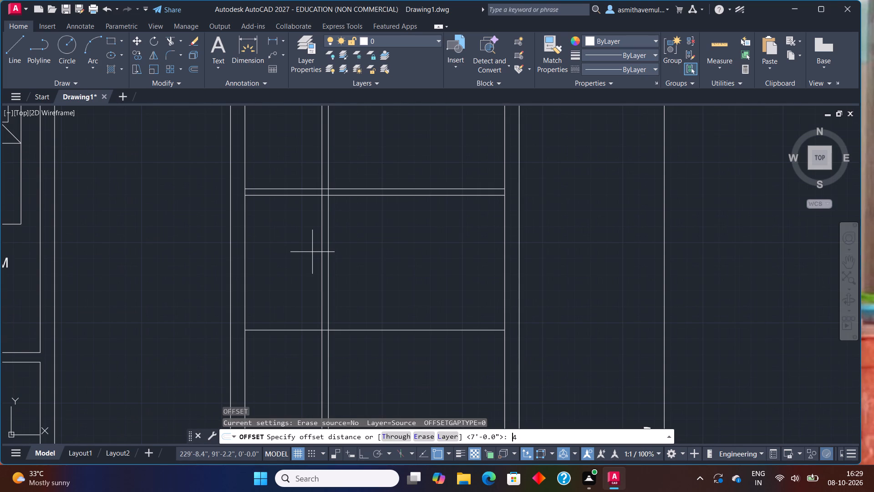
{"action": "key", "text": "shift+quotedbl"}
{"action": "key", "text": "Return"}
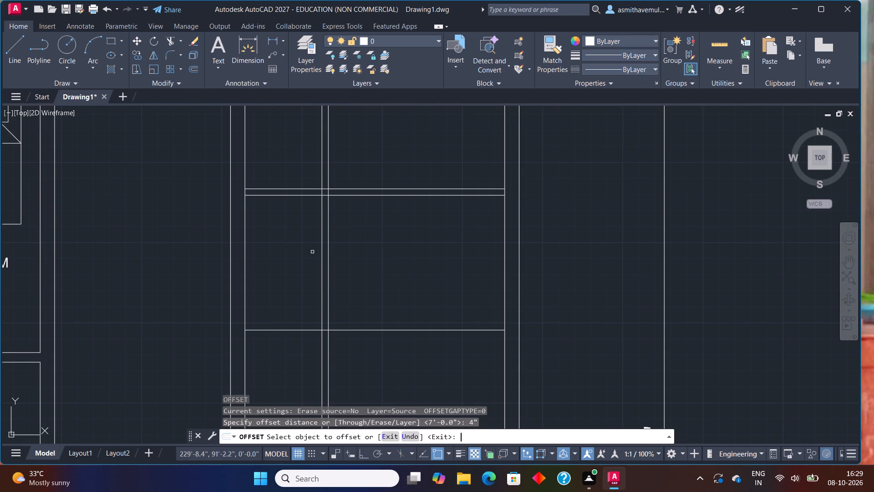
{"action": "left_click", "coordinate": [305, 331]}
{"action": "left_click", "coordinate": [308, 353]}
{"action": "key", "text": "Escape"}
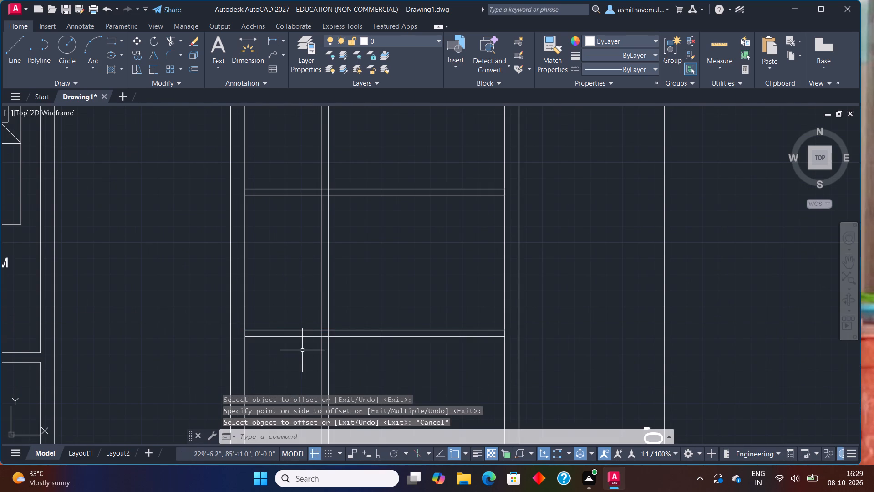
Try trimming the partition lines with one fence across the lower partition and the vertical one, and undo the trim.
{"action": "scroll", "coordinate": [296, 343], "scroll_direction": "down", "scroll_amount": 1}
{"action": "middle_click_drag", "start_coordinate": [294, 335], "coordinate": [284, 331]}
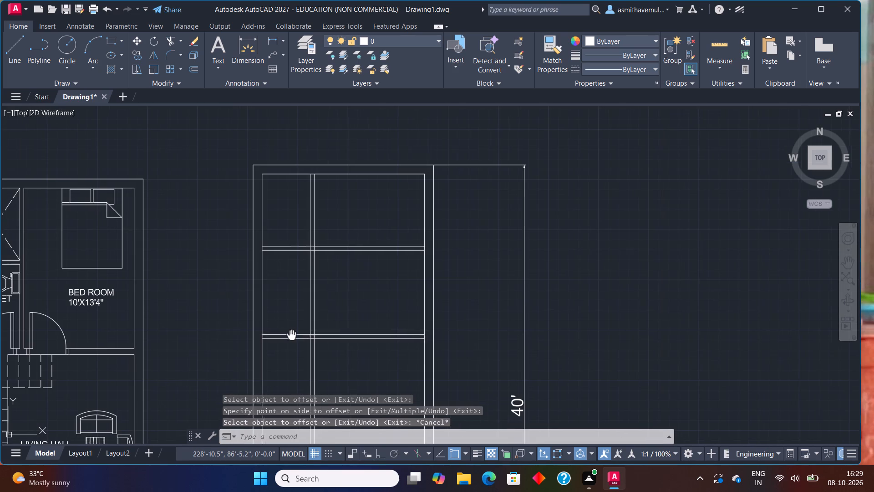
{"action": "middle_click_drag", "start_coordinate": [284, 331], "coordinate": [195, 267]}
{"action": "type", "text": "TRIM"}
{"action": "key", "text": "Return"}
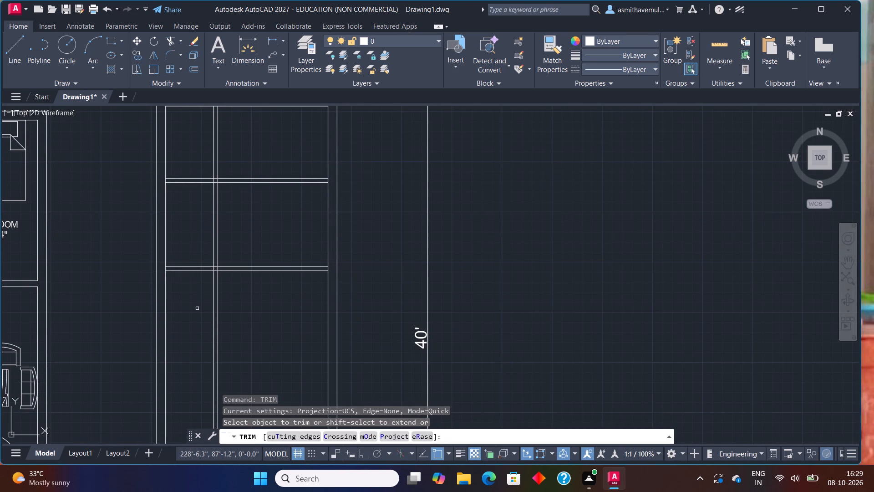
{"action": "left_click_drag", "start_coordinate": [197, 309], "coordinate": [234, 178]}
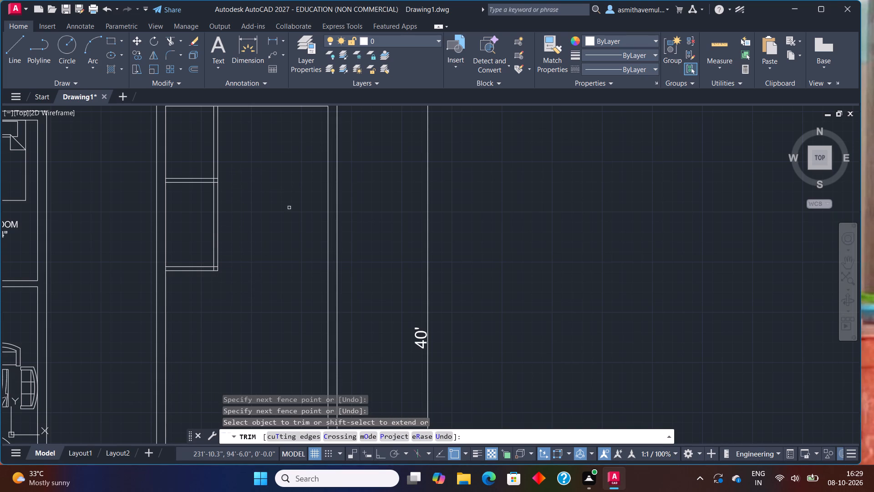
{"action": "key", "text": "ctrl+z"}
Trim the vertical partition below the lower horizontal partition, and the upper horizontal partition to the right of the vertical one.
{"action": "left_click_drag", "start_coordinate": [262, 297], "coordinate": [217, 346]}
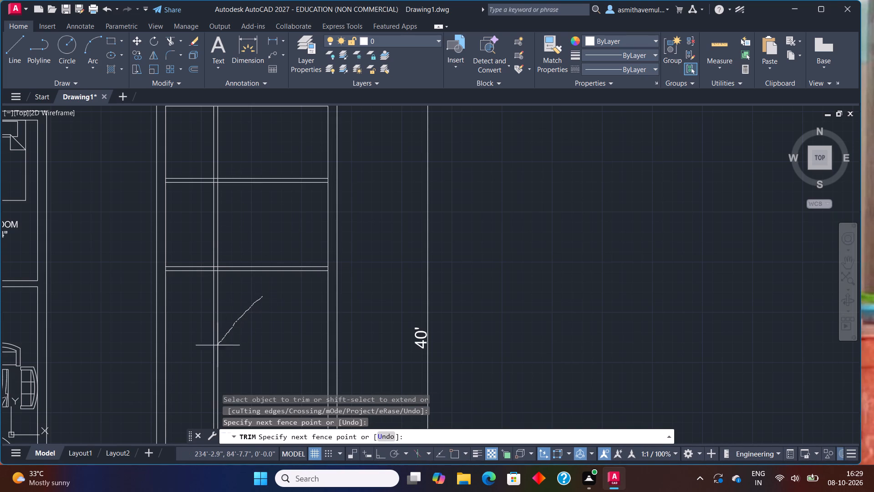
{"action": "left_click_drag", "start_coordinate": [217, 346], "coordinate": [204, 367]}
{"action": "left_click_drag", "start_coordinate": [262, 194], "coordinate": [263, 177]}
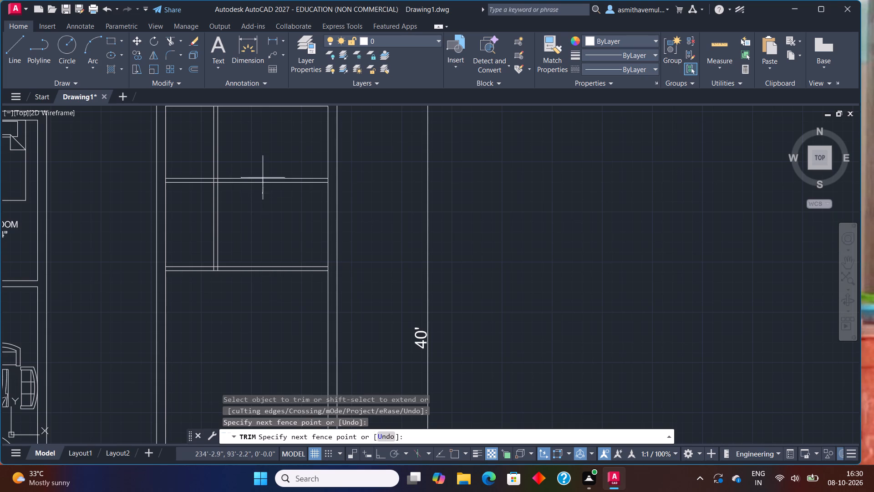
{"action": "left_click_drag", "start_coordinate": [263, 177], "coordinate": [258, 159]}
Trim away all the remaining partition lines in the new plan, leaving only the outer and inner wall outlines.
{"action": "middle_click_drag", "start_coordinate": [266, 338], "coordinate": [278, 219]}
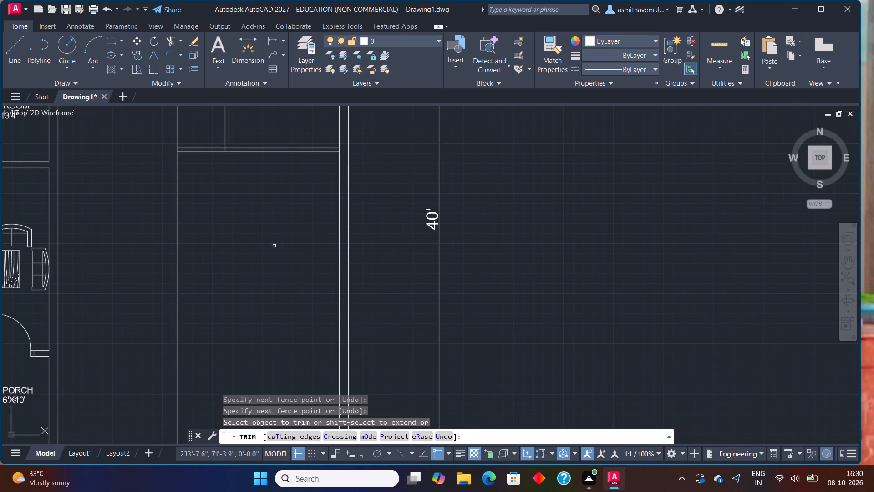
{"action": "middle_click_drag", "start_coordinate": [248, 204], "coordinate": [276, 339]}
{"action": "left_click_drag", "start_coordinate": [273, 156], "coordinate": [270, 156]}
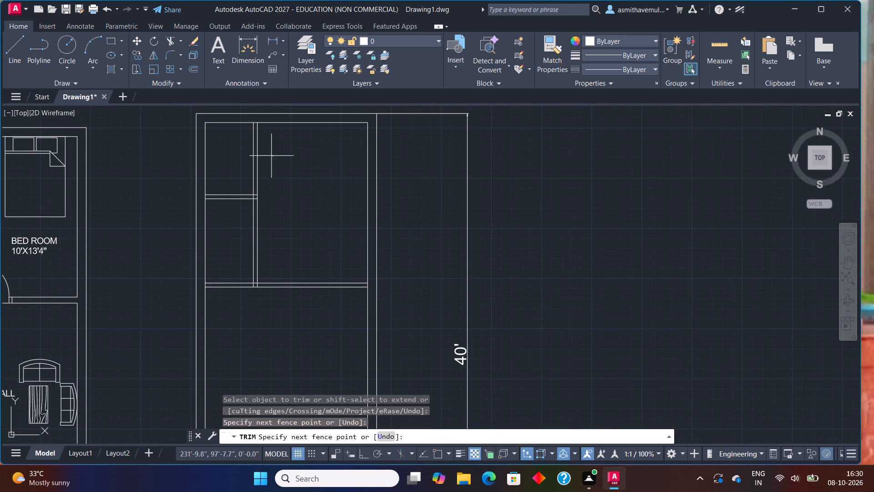
{"action": "left_click_drag", "start_coordinate": [270, 156], "coordinate": [269, 219]}
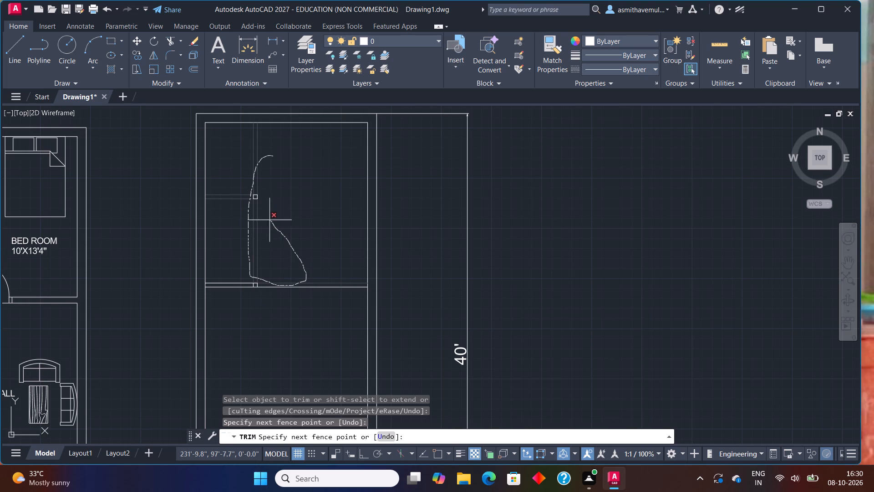
{"action": "left_click_drag", "start_coordinate": [269, 219], "coordinate": [251, 196]}
{"action": "left_click_drag", "start_coordinate": [253, 195], "coordinate": [256, 200]}
{"action": "left_click_drag", "start_coordinate": [257, 203], "coordinate": [257, 195]}
{"action": "double_click", "coordinate": [256, 195]}
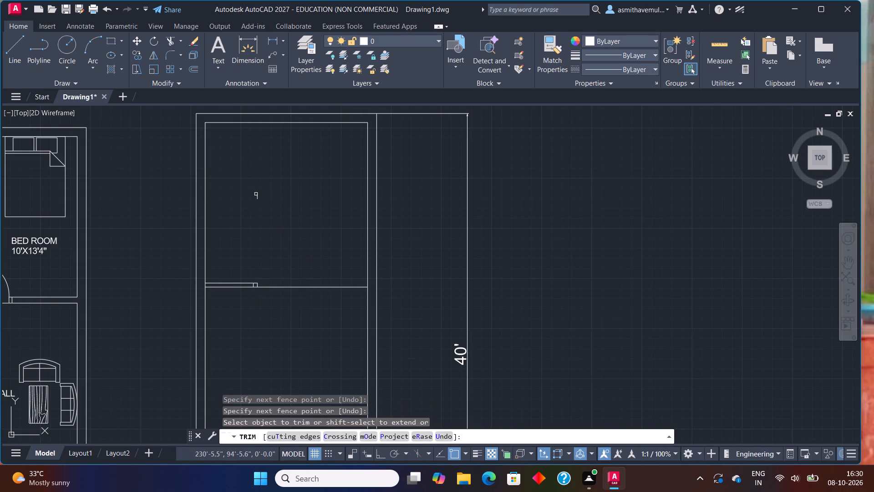
{"action": "left_click_drag", "start_coordinate": [261, 190], "coordinate": [260, 194]}
{"action": "left_click", "coordinate": [257, 196]}
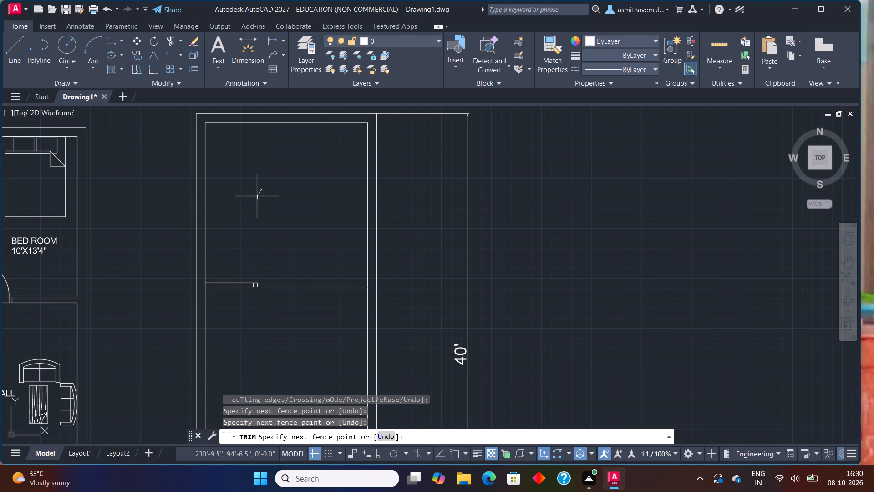
{"action": "left_click_drag", "start_coordinate": [236, 251], "coordinate": [239, 302]}
{"action": "left_click_drag", "start_coordinate": [245, 299], "coordinate": [246, 293]}
{"action": "left_click_drag", "start_coordinate": [251, 287], "coordinate": [256, 285]}
{"action": "left_click", "coordinate": [258, 285]}
{"action": "left_click", "coordinate": [259, 285]}
{"action": "double_click", "coordinate": [255, 284]}
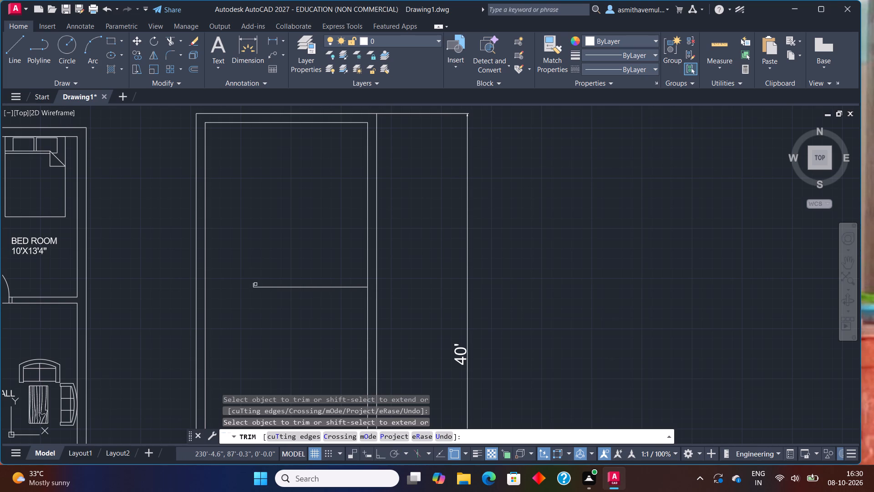
{"action": "left_click", "coordinate": [253, 284]}
{"action": "left_click", "coordinate": [256, 287]}
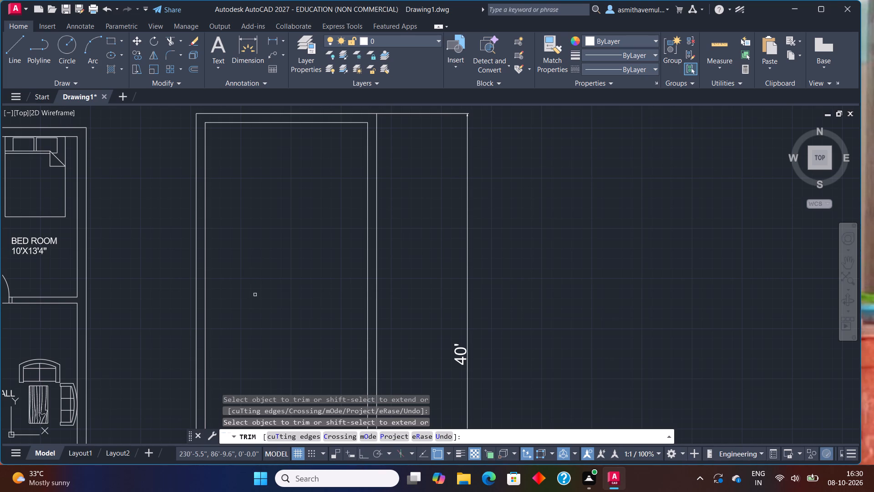
{"action": "key", "text": "Escape"}
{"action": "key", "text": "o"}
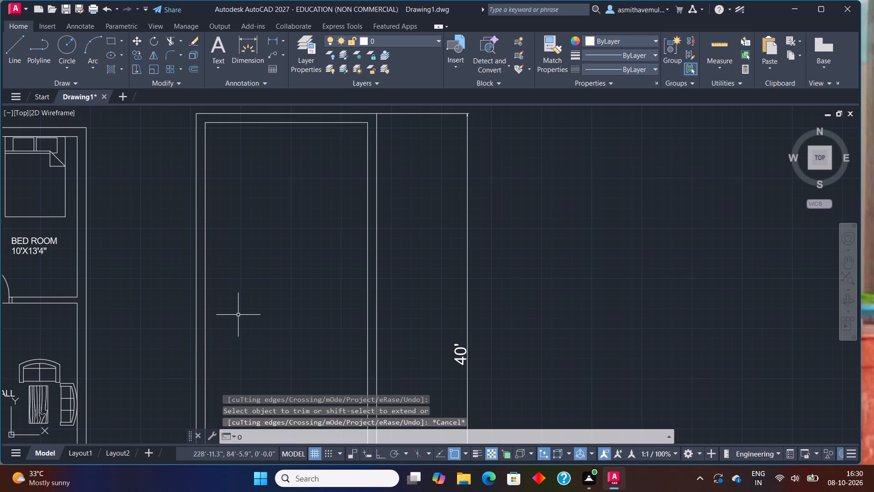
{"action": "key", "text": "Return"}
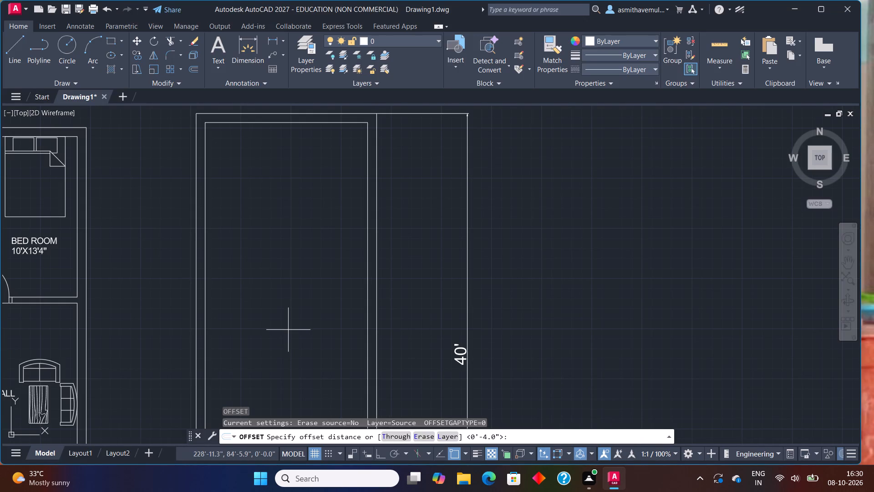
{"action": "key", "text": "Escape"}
Offset the new plan's inner left wall line 4' toward the inside.
{"action": "key", "text": "o"}
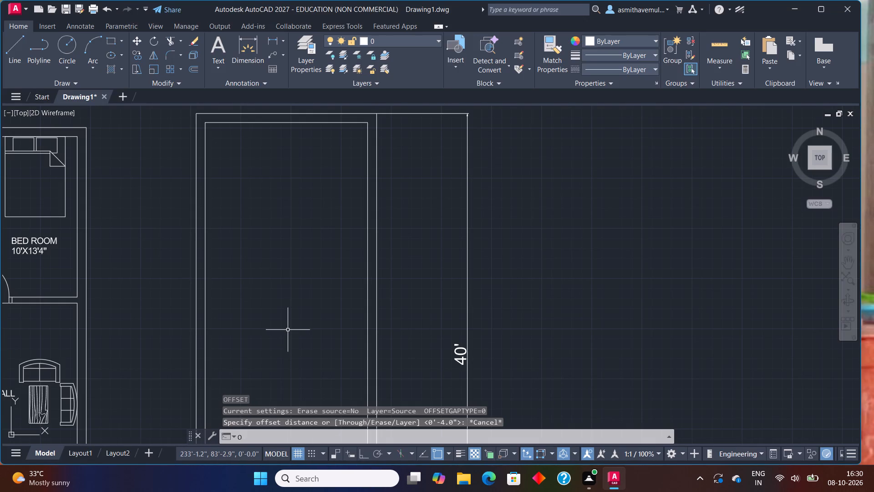
{"action": "key", "text": "Return"}
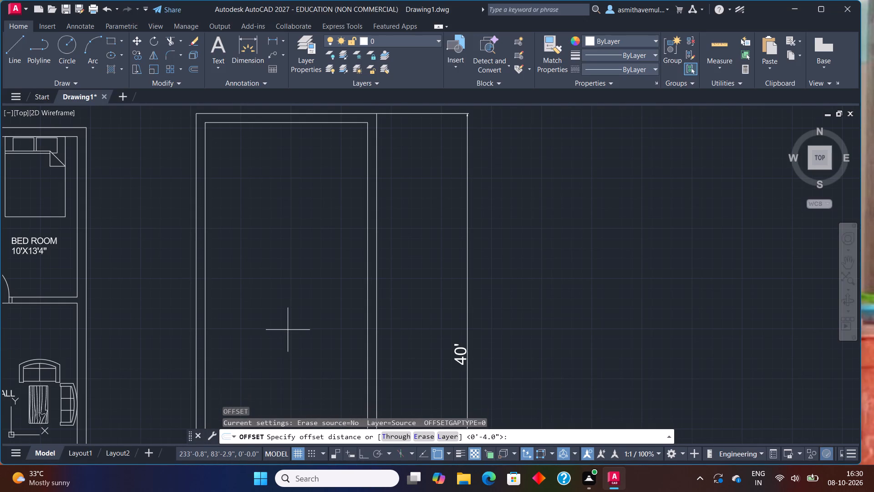
{"action": "type", "text": "4'"}
{"action": "key", "text": "Return"}
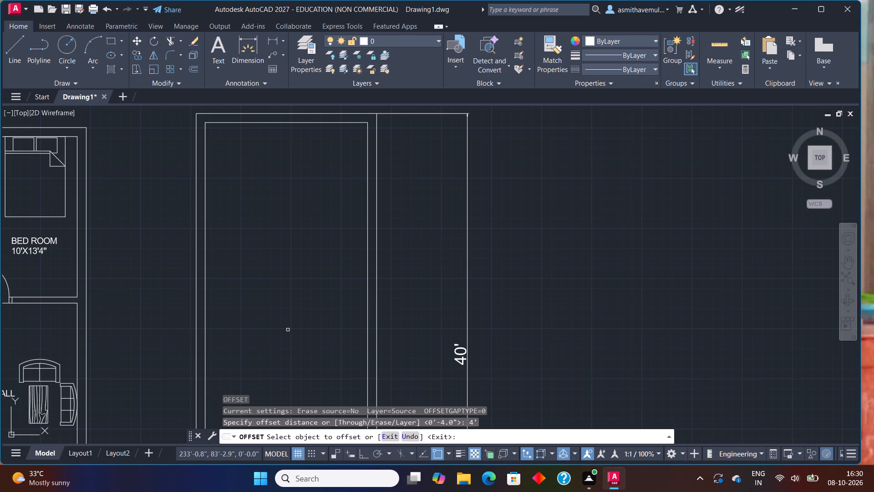
{"action": "left_click", "coordinate": [204, 272]}
{"action": "left_click", "coordinate": [269, 257]}
{"action": "key", "text": "o"}
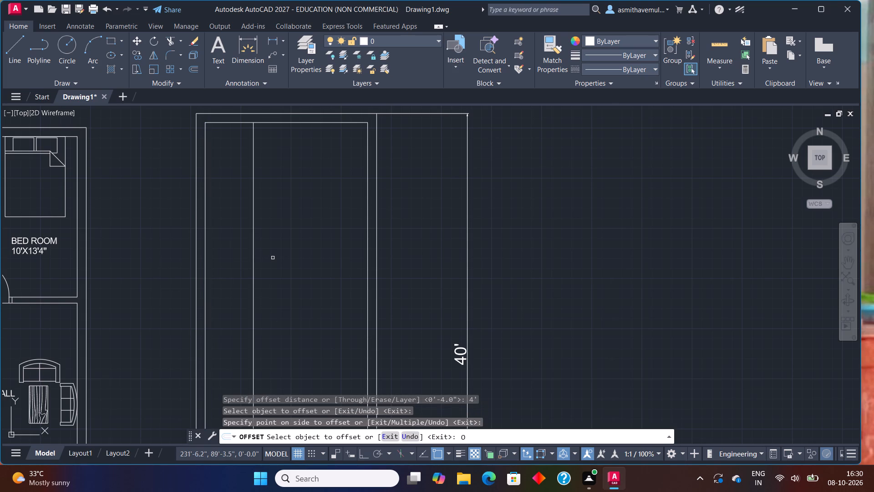
{"action": "key", "text": "Return"}
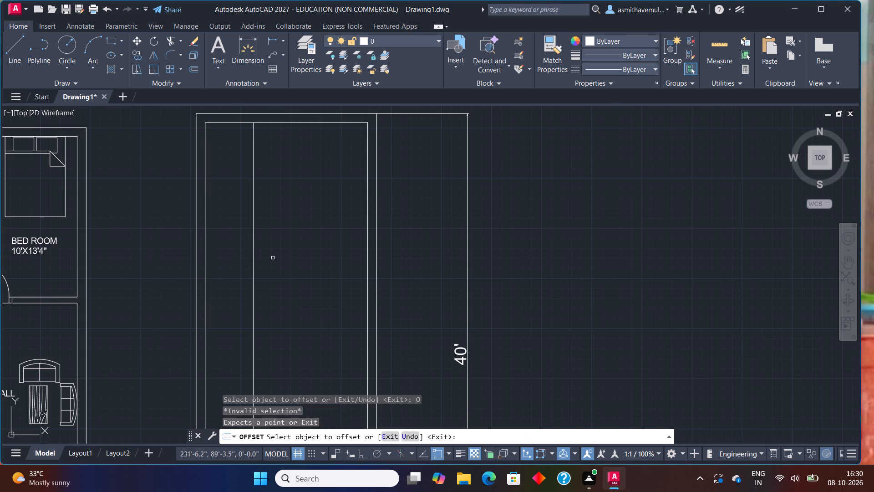
{"action": "key", "text": "Escape"}
Offset the new plan's inner top wall line 6' downward.
{"action": "key", "text": "o"}
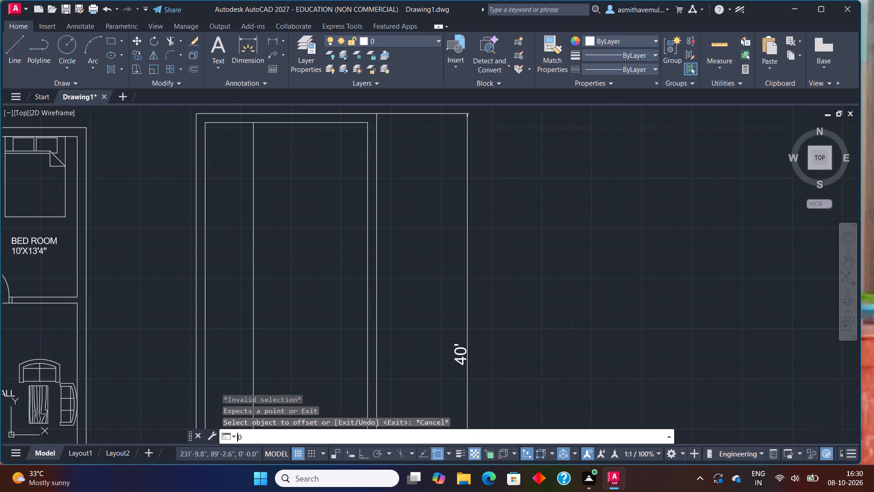
{"action": "key", "text": "Return"}
{"action": "key", "text": "6"}
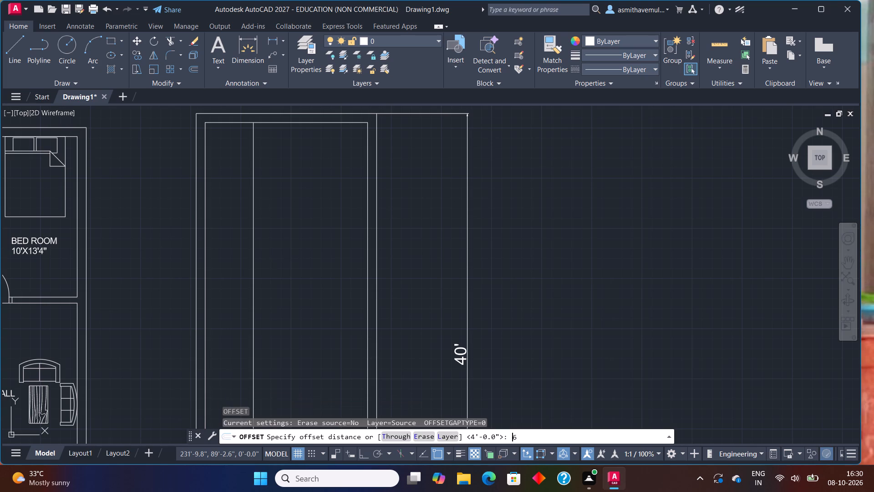
{"action": "key", "text": "apostrophe"}
{"action": "key", "text": "Return"}
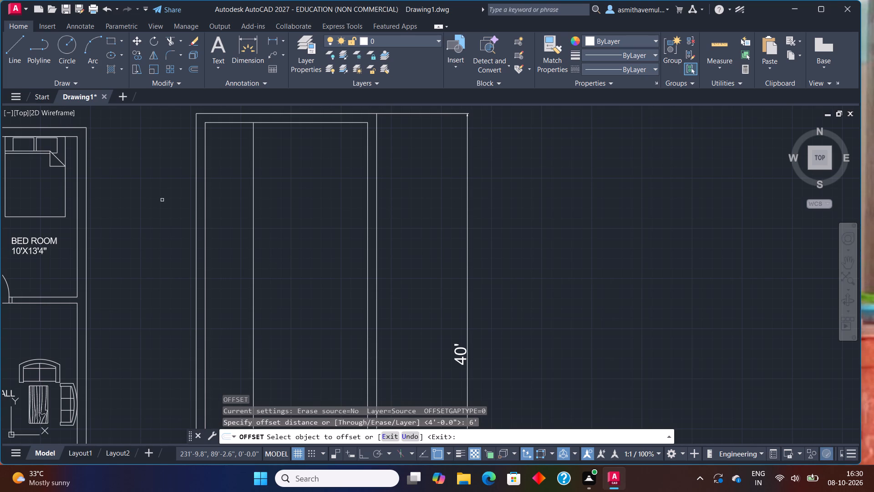
{"action": "left_click", "coordinate": [233, 123]}
{"action": "left_click", "coordinate": [236, 159]}
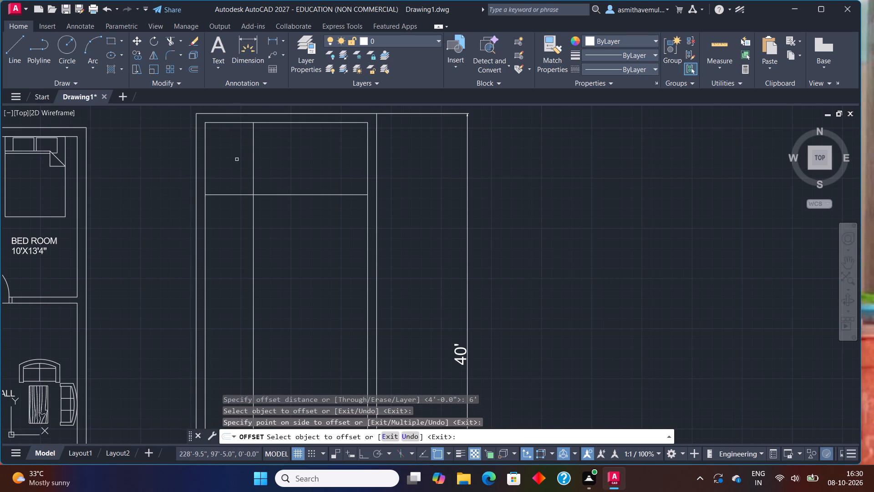
{"action": "key", "text": "Escape"}
Offset the vertical partition line 6" to the right and the horizontal one 6" downward to give both partitions thickness.
{"action": "key", "text": "o"}
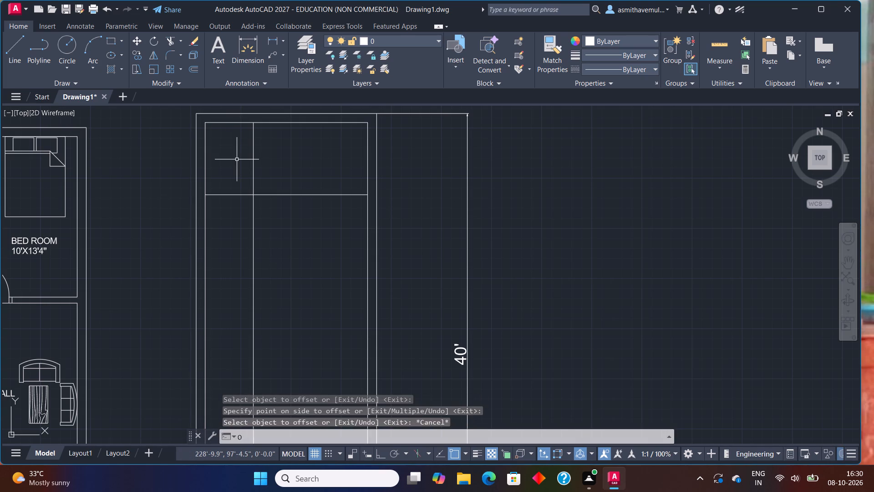
{"action": "key", "text": "Return"}
{"action": "key", "text": "6"}
{"action": "key", "text": "shift+quotedbl"}
{"action": "key", "text": "Return"}
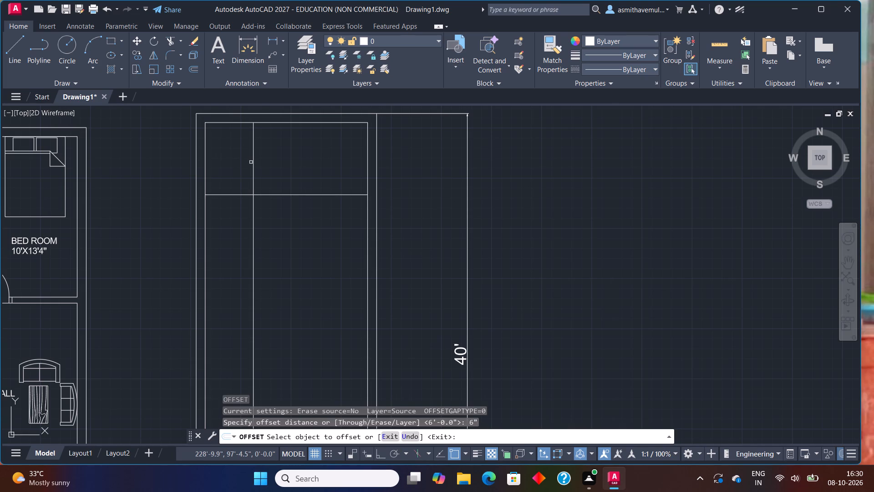
{"action": "left_click", "coordinate": [254, 164]}
{"action": "left_click", "coordinate": [271, 164]}
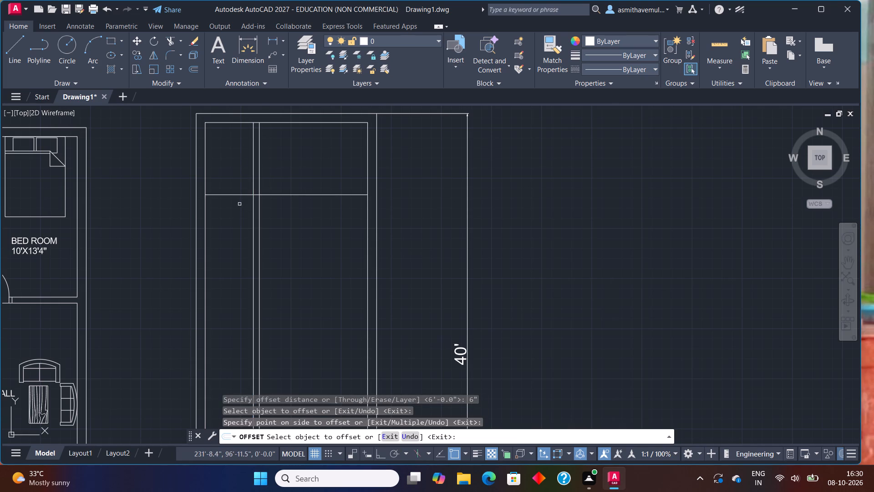
{"action": "left_click", "coordinate": [239, 195]}
{"action": "left_click", "coordinate": [241, 217]}
{"action": "key", "text": "Escape"}
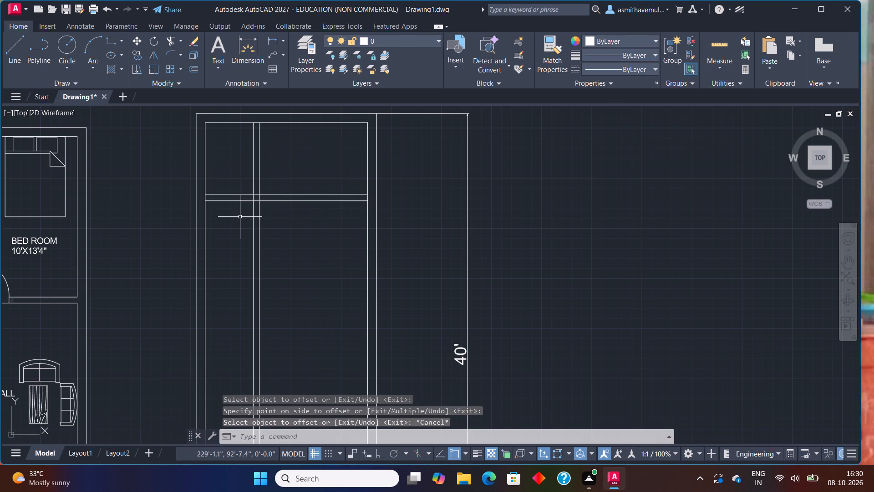
Offset the lower line of the new plan's horizontal partition 7' downward.
{"action": "key", "text": "o"}
{"action": "key", "text": "Return"}
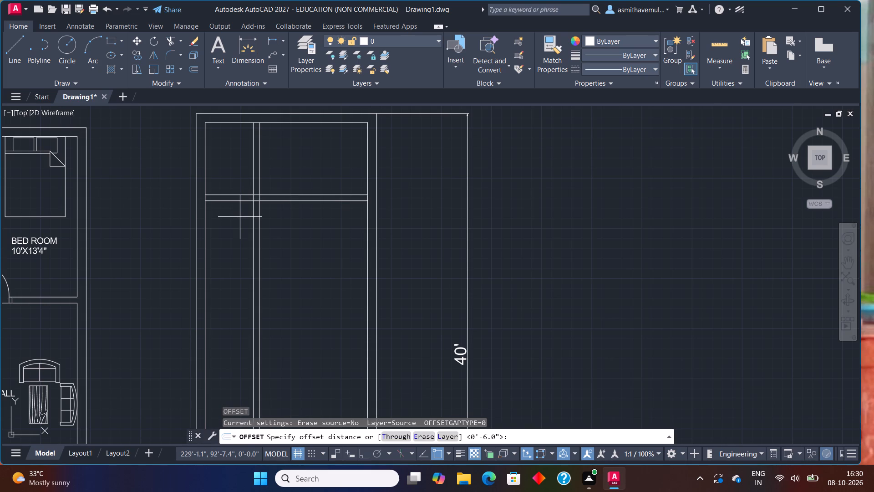
{"action": "type", "text": "7;"}
{"action": "key", "text": "BackSpace"}
{"action": "key", "text": "apostrophe"}
{"action": "key", "text": "Return"}
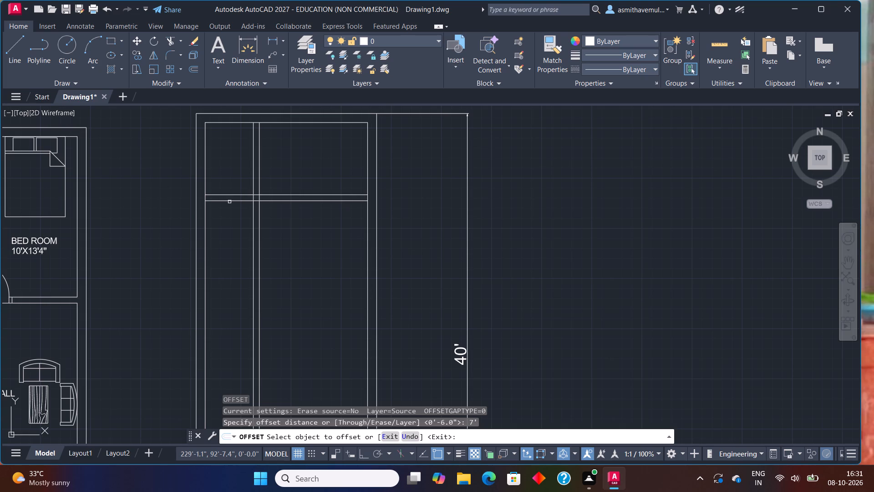
{"action": "left_click", "coordinate": [230, 199]}
{"action": "left_click", "coordinate": [248, 240]}
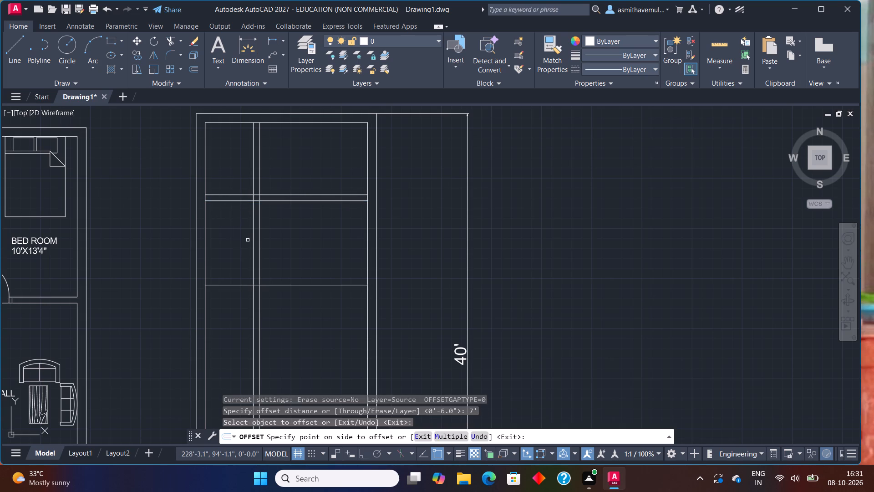
{"action": "key", "text": "Escape"}
Offset the new lower horizontal line 6" downward to give the second partition its thickness.
{"action": "key", "text": "o"}
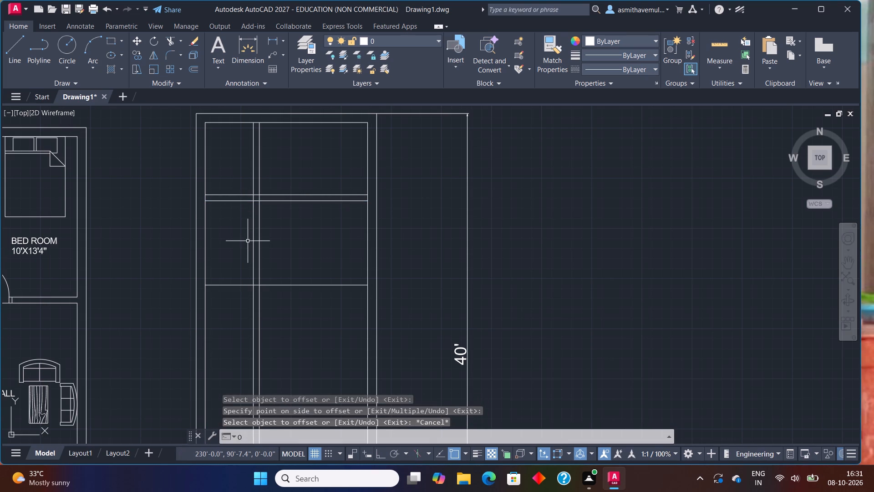
{"action": "key", "text": "Return"}
{"action": "key", "text": "6"}
{"action": "key", "text": "shift+quotedbl"}
{"action": "key", "text": "Return"}
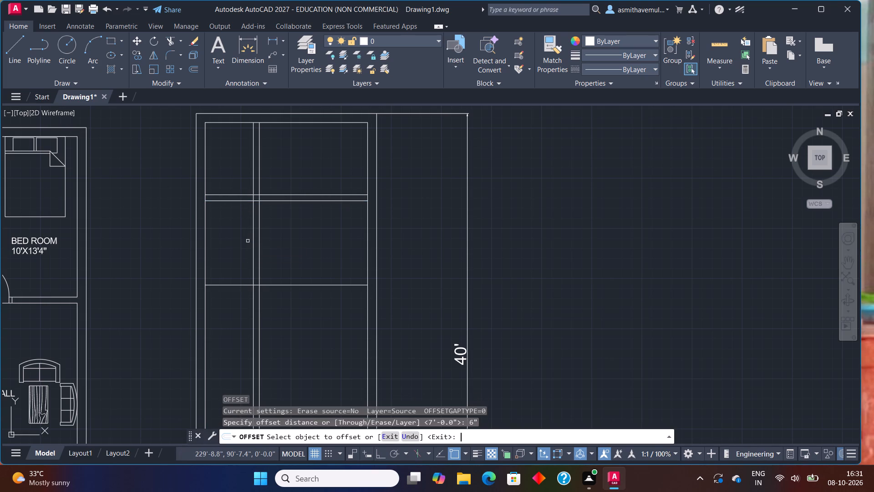
{"action": "left_click", "coordinate": [238, 285]}
{"action": "left_click", "coordinate": [232, 312]}
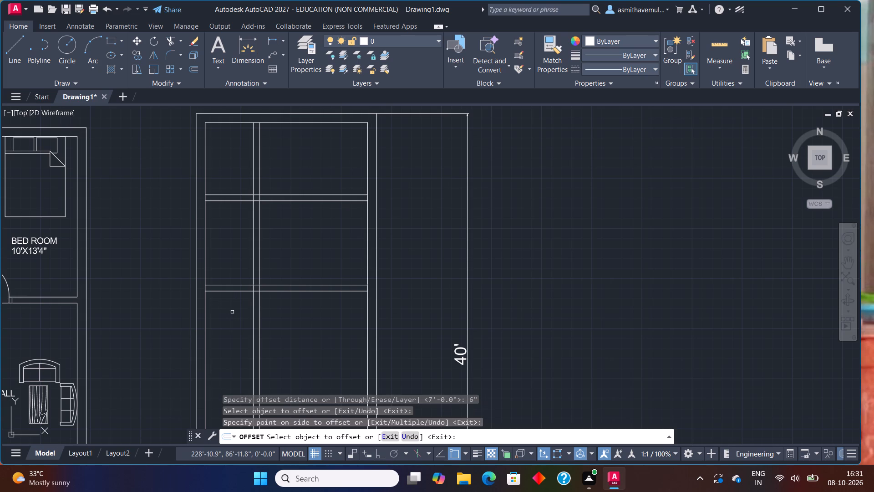
{"action": "key", "text": "Escape"}
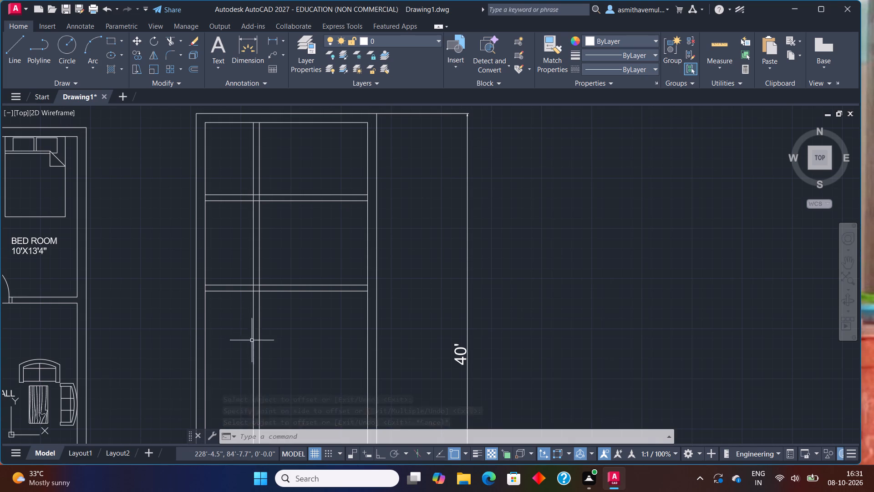
Offset the lower line of the second horizontal partition 8'6" downward.
{"action": "middle_click_drag", "start_coordinate": [255, 343], "coordinate": [247, 213]}
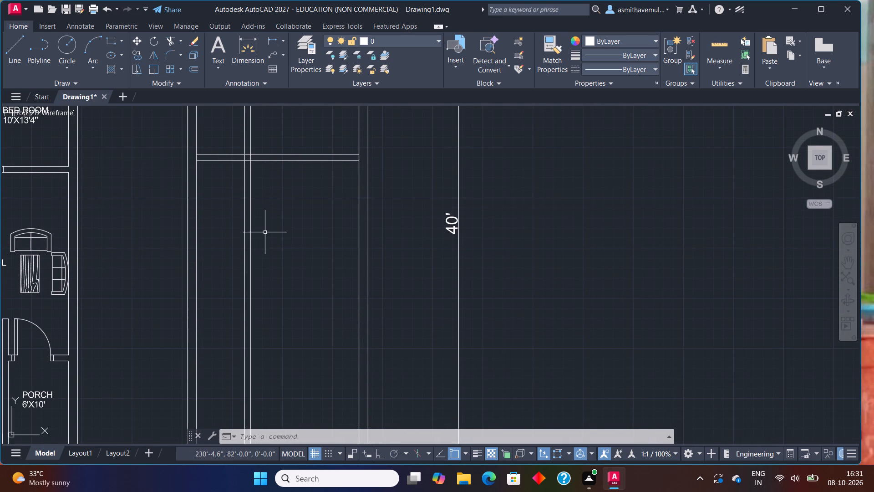
{"action": "key", "text": "o"}
{"action": "key", "text": "Return"}
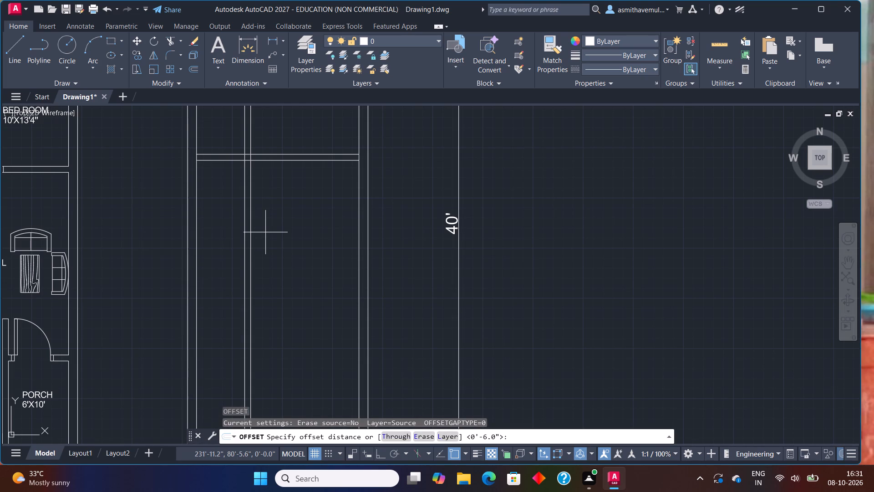
{"action": "type", "text": "8'6"}
{"action": "key", "text": "shift+quotedbl"}
{"action": "key", "text": "Return"}
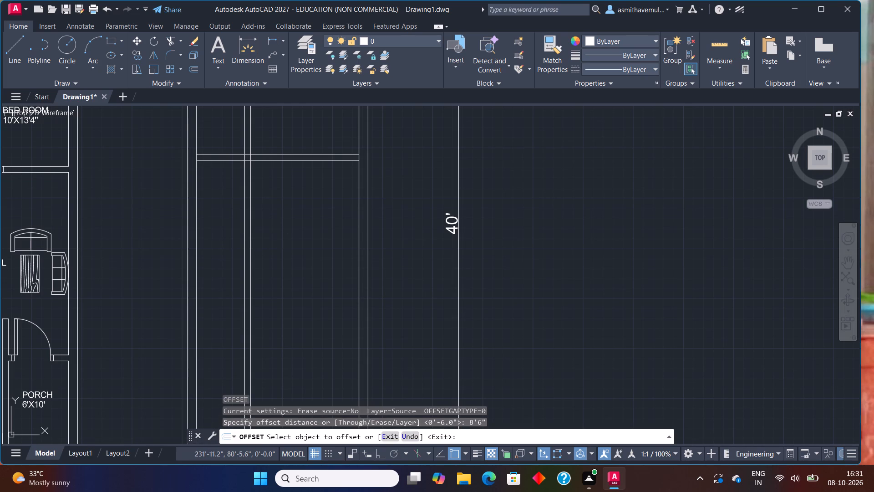
{"action": "left_click", "coordinate": [271, 159]}
{"action": "left_click", "coordinate": [280, 231]}
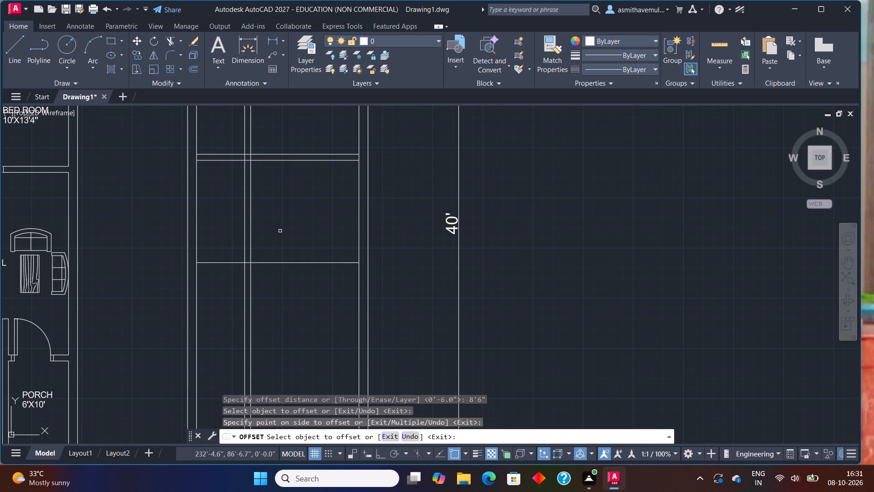
{"action": "key", "text": "Escape"}
Offset the newest horizontal line 6" downward to give the third partition its thickness.
{"action": "key", "text": "o"}
{"action": "key", "text": "Return"}
{"action": "type", "text": "6\""}
{"action": "key", "text": "Return"}
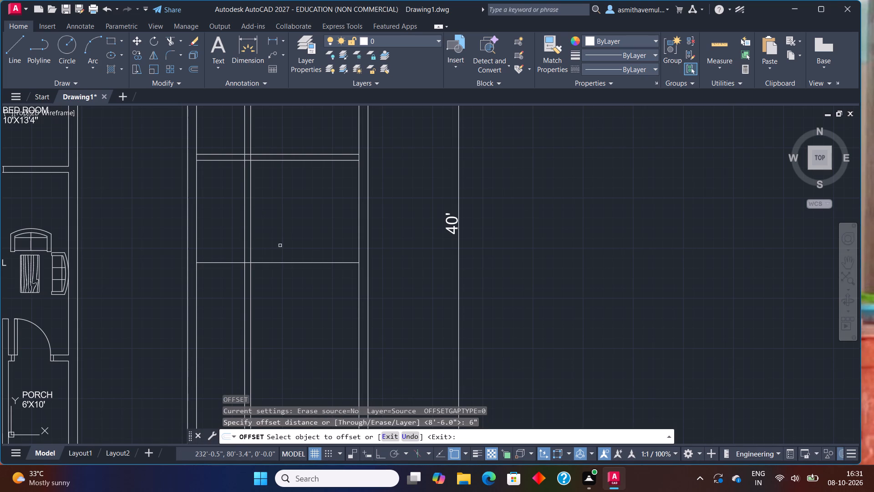
{"action": "left_click", "coordinate": [285, 263]}
{"action": "left_click", "coordinate": [287, 283]}
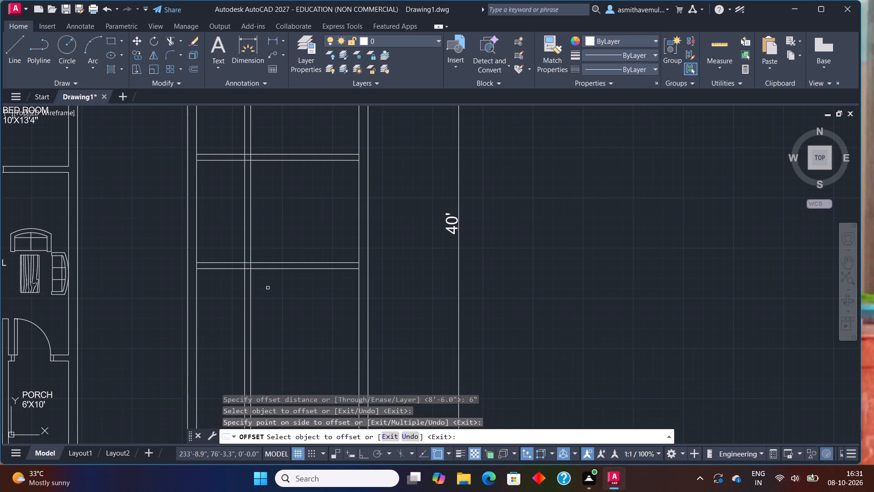
{"action": "key", "text": "Escape"}
Trim the vertical partition lines below the third horizontal partition and between the second and third partitions.
{"action": "type", "text": "TRIM"}
{"action": "key", "text": "Return"}
{"action": "left_click_drag", "start_coordinate": [267, 304], "coordinate": [262, 306]}
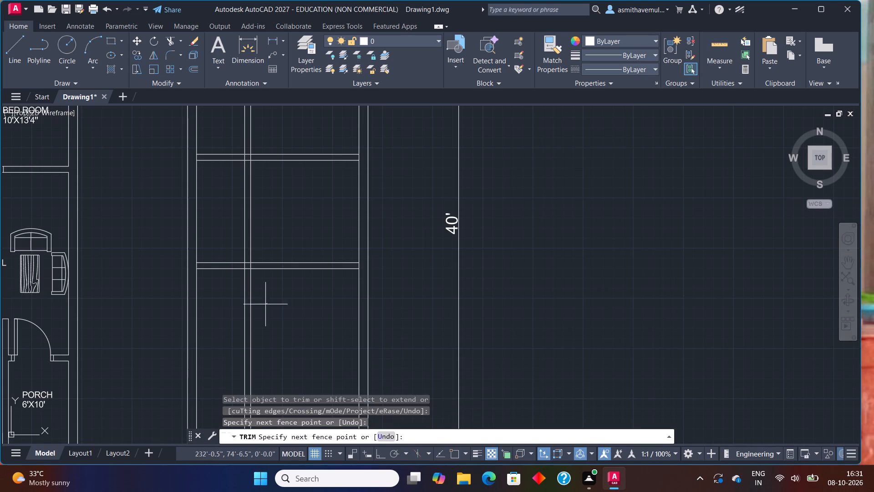
{"action": "left_click_drag", "start_coordinate": [262, 306], "coordinate": [218, 341]}
{"action": "left_click_drag", "start_coordinate": [274, 218], "coordinate": [247, 231]}
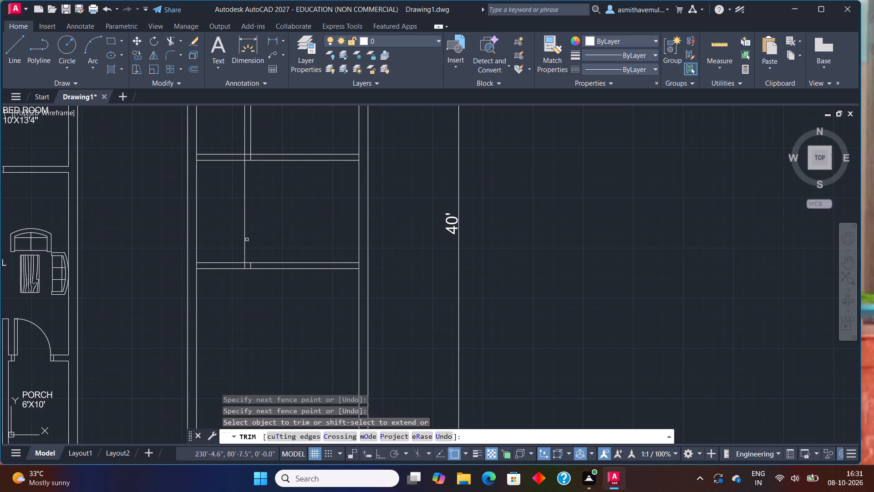
{"action": "left_click", "coordinate": [246, 236]}
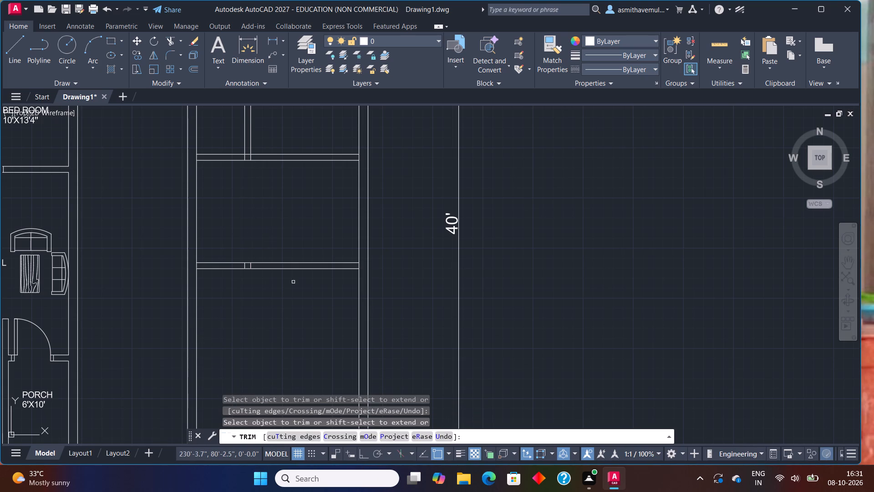
Trim the leftover vertical stubs inside the third partition and the inner wall lines crossing both of its ends.
{"action": "middle_click_drag", "start_coordinate": [307, 320], "coordinate": [303, 301]}
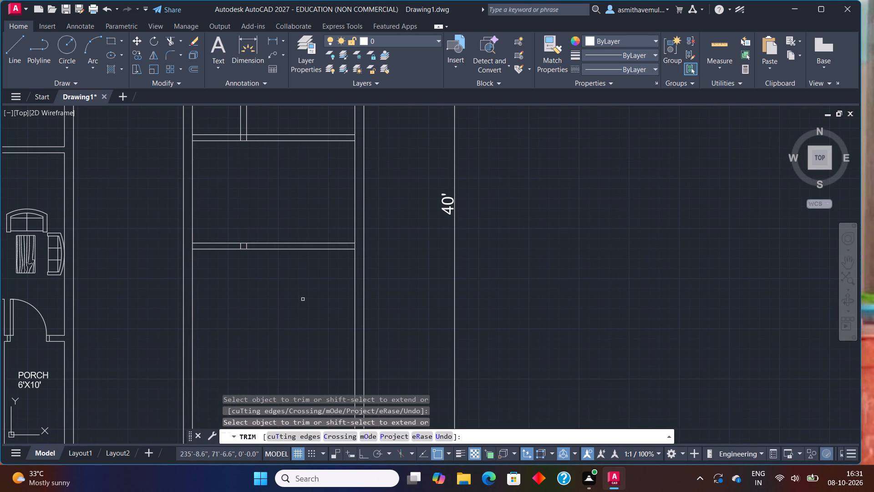
{"action": "scroll", "coordinate": [242, 246], "scroll_direction": "up", "scroll_amount": 2}
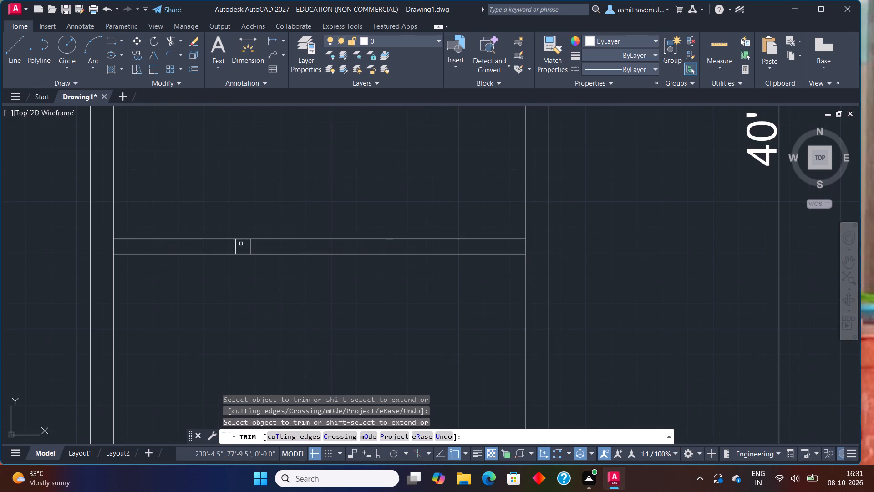
{"action": "left_click", "coordinate": [235, 247]}
{"action": "left_click_drag", "start_coordinate": [245, 249], "coordinate": [268, 244]}
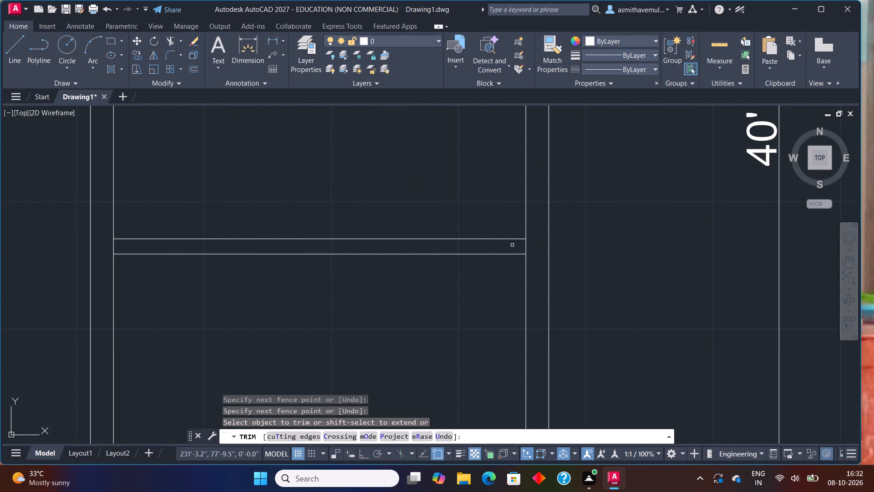
{"action": "left_click_drag", "start_coordinate": [513, 245], "coordinate": [538, 245]}
{"action": "left_click_drag", "start_coordinate": [98, 255], "coordinate": [101, 253]}
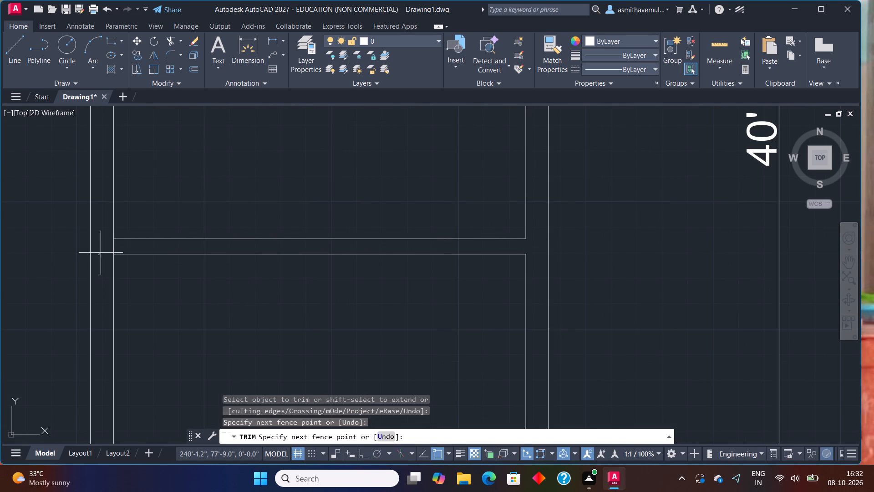
{"action": "left_click_drag", "start_coordinate": [101, 253], "coordinate": [130, 243]}
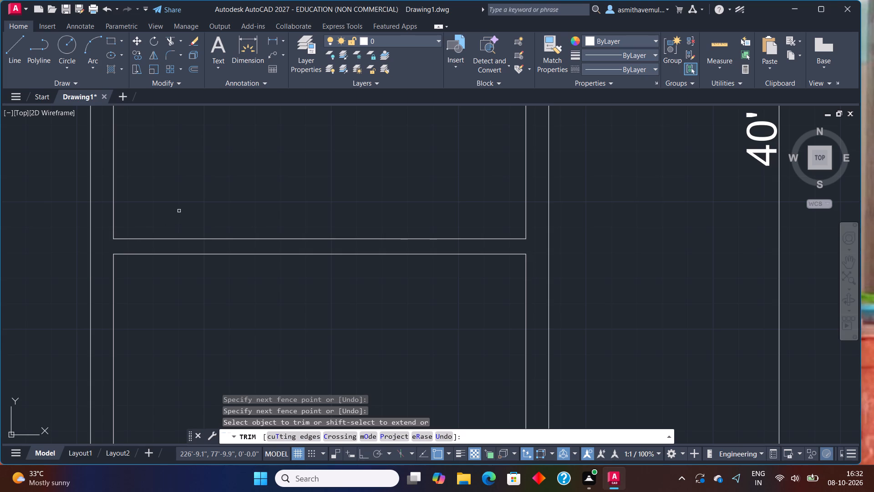
Trim the overlapping lines where the vertical partition meets the second horizontal partition to form an open T-junction.
{"action": "scroll", "coordinate": [177, 212], "scroll_direction": "down", "scroll_amount": 3}
{"action": "middle_click_drag", "start_coordinate": [184, 209], "coordinate": [205, 302]}
{"action": "scroll", "coordinate": [228, 252], "scroll_direction": "up", "scroll_amount": 1}
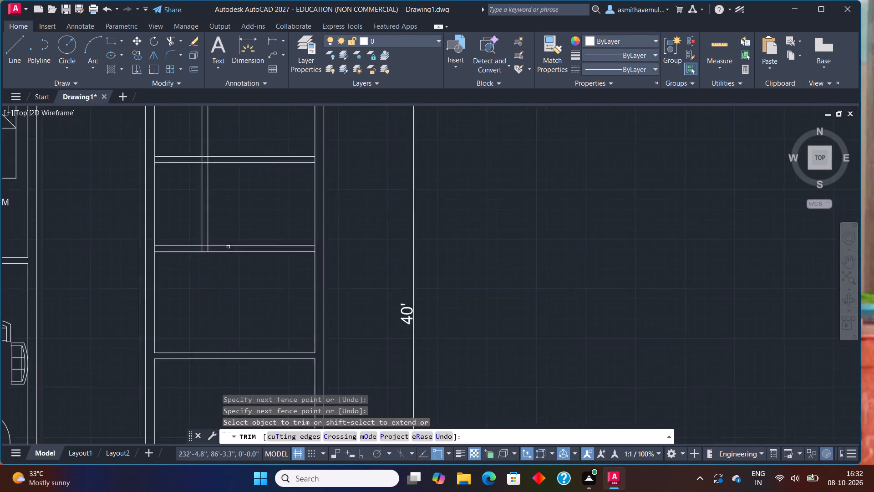
{"action": "scroll", "coordinate": [228, 246], "scroll_direction": "up", "scroll_amount": 2}
{"action": "left_click_drag", "start_coordinate": [163, 240], "coordinate": [177, 255]}
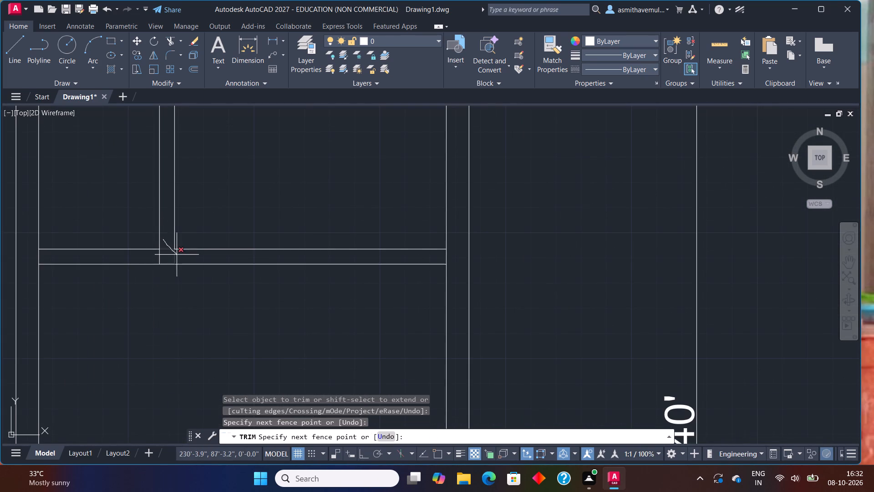
{"action": "left_click_drag", "start_coordinate": [177, 255], "coordinate": [183, 258]}
{"action": "left_click_drag", "start_coordinate": [169, 257], "coordinate": [146, 256]}
Trim the first horizontal partition's lines between the vertical partition and the right wall.
{"action": "scroll", "coordinate": [271, 215], "scroll_direction": "down", "scroll_amount": 2}
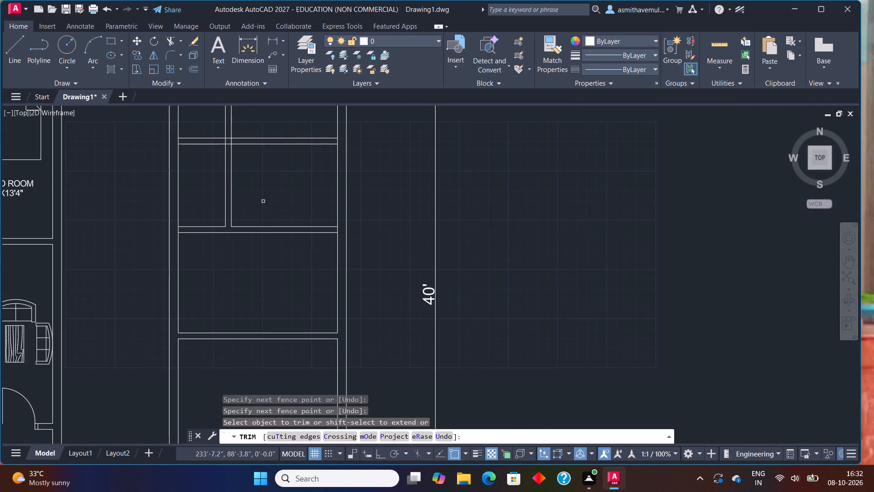
{"action": "middle_click_drag", "start_coordinate": [263, 199], "coordinate": [264, 245]}
{"action": "left_click_drag", "start_coordinate": [271, 241], "coordinate": [270, 176]}
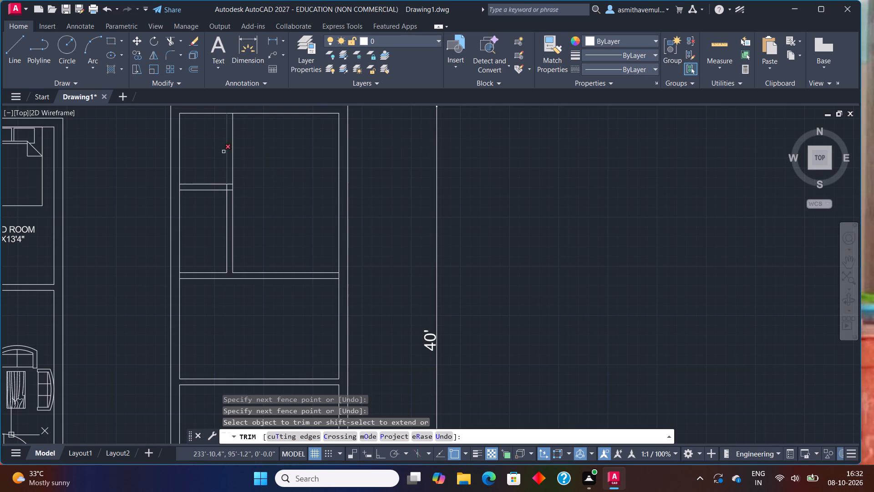
Trim the crossing lines where the vertical partition meets the top wall and where the first horizontal partition meets the vertical partition and left wall.
{"action": "middle_click_drag", "start_coordinate": [224, 150], "coordinate": [238, 197]}
{"action": "scroll", "coordinate": [252, 167], "scroll_direction": "up", "scroll_amount": 2}
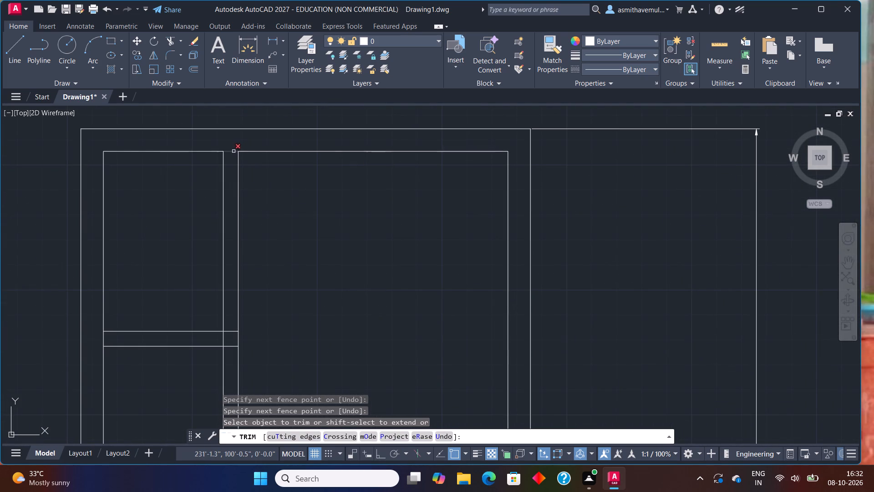
{"action": "left_click", "coordinate": [234, 151]}
{"action": "left_click", "coordinate": [233, 333]}
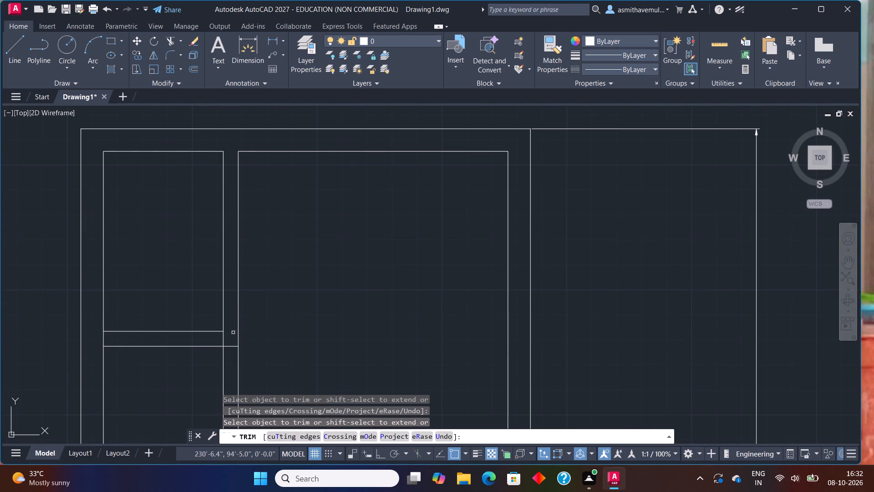
{"action": "left_click", "coordinate": [230, 349]}
{"action": "left_click", "coordinate": [230, 341]}
{"action": "left_click_drag", "start_coordinate": [230, 340], "coordinate": [173, 339]}
{"action": "left_click_drag", "start_coordinate": [200, 339], "coordinate": [234, 338]}
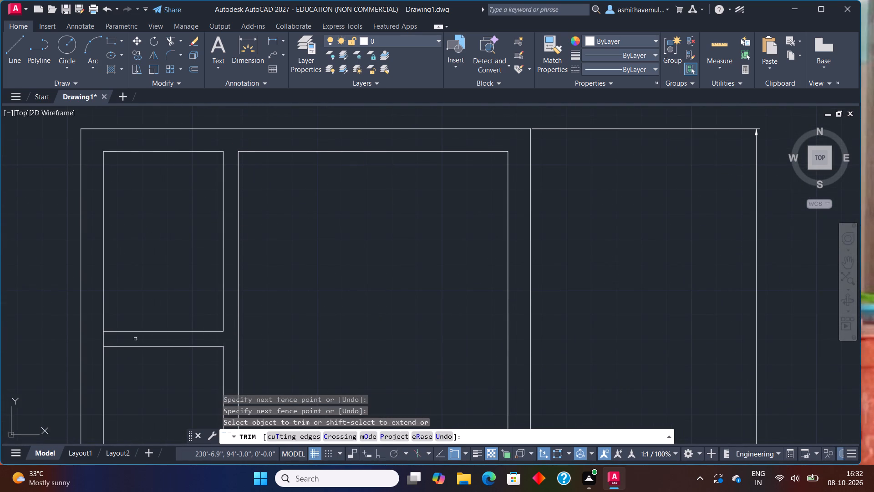
{"action": "left_click_drag", "start_coordinate": [118, 341], "coordinate": [97, 341]}
Trim the inner left wall line between the two lines of the second horizontal partition.
{"action": "scroll", "coordinate": [130, 338], "scroll_direction": "down", "scroll_amount": 1}
{"action": "middle_click_drag", "start_coordinate": [154, 383], "coordinate": [188, 225]}
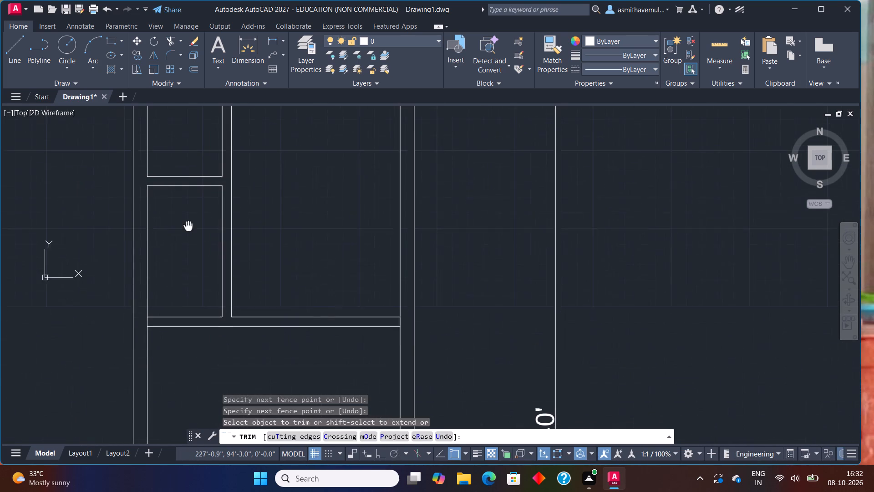
{"action": "middle_click_drag", "start_coordinate": [188, 225], "coordinate": [188, 221]}
{"action": "scroll", "coordinate": [183, 302], "scroll_direction": "up", "scroll_amount": 1}
{"action": "left_click_drag", "start_coordinate": [115, 327], "coordinate": [159, 327]}
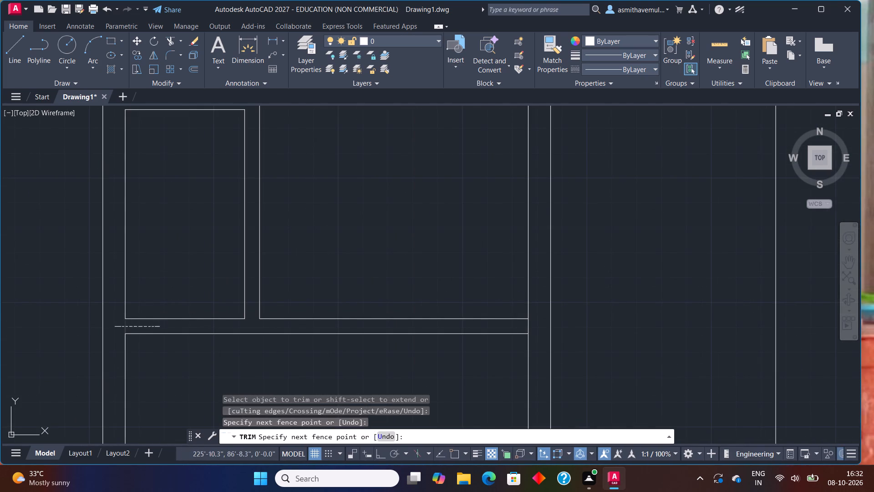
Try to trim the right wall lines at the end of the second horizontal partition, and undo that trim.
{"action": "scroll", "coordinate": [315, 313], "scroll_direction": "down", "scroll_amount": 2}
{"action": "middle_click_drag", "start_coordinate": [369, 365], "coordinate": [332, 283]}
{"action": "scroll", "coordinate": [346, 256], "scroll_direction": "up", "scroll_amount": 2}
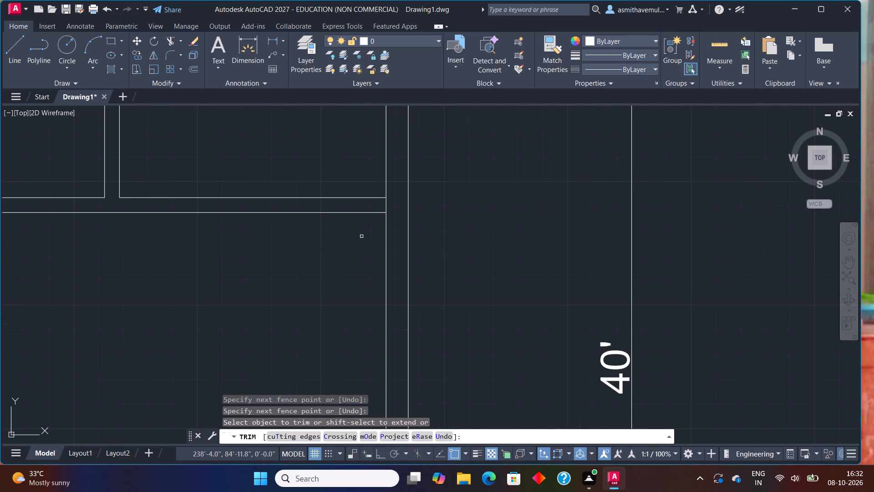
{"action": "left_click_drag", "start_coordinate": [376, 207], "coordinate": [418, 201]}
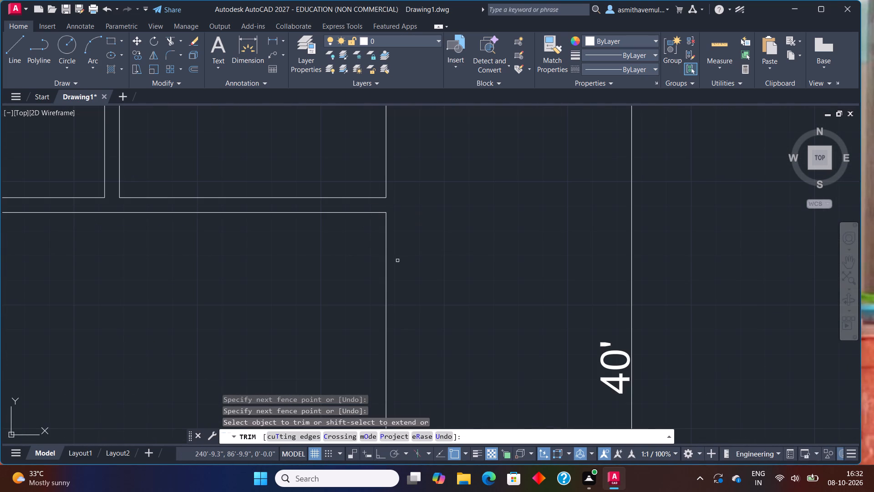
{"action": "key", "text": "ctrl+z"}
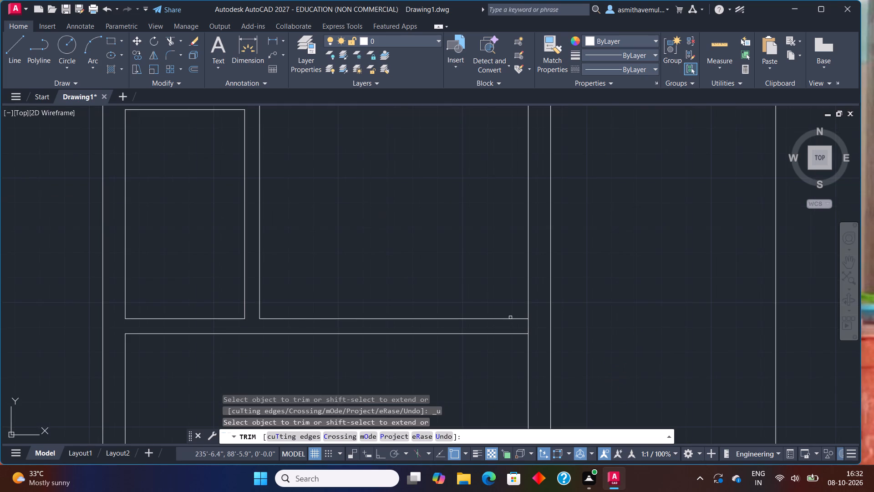
Trim the inner right wall line between the two lines of the second horizontal partition.
{"action": "left_click", "coordinate": [528, 327]}
{"action": "scroll", "coordinate": [469, 322], "scroll_direction": "down", "scroll_amount": 1}
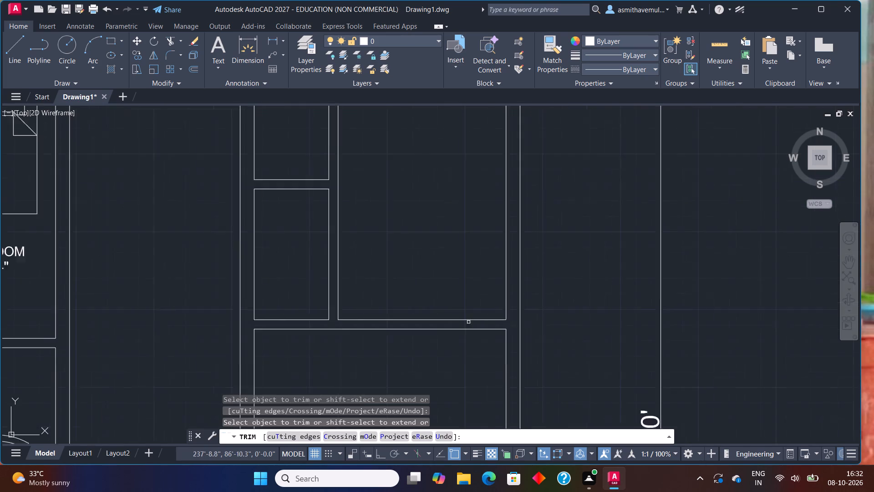
{"action": "scroll", "coordinate": [467, 323], "scroll_direction": "down", "scroll_amount": 2}
{"action": "middle_click_drag", "start_coordinate": [409, 382], "coordinate": [381, 274]}
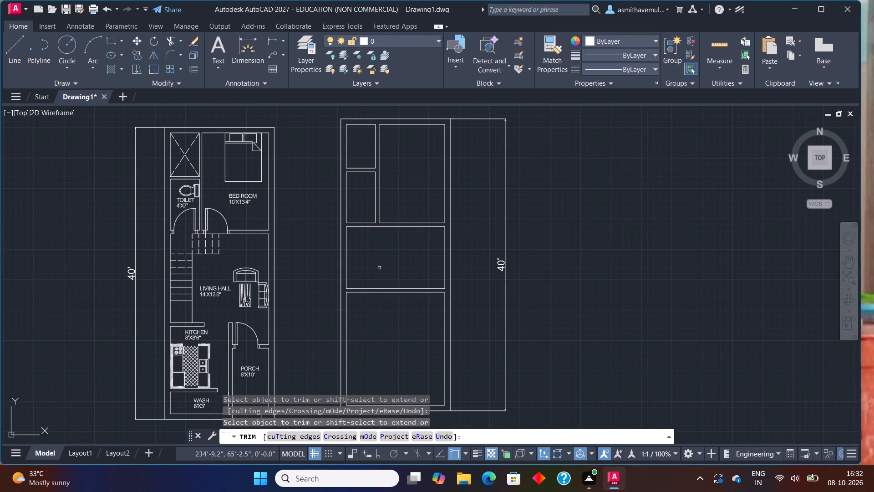
{"action": "key", "text": "Escape"}
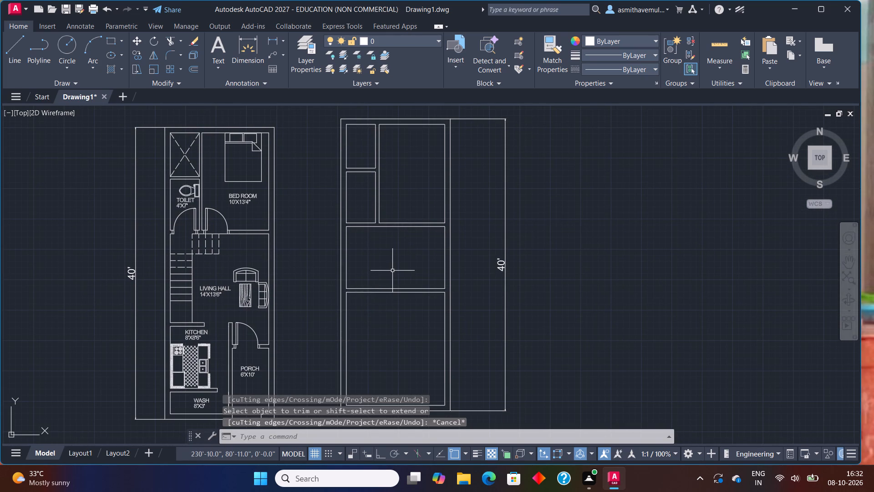
Offset the second horizontal partition's lower line 12' downward to start a third horizontal partition.
{"action": "key", "text": "o"}
{"action": "key", "text": "Return"}
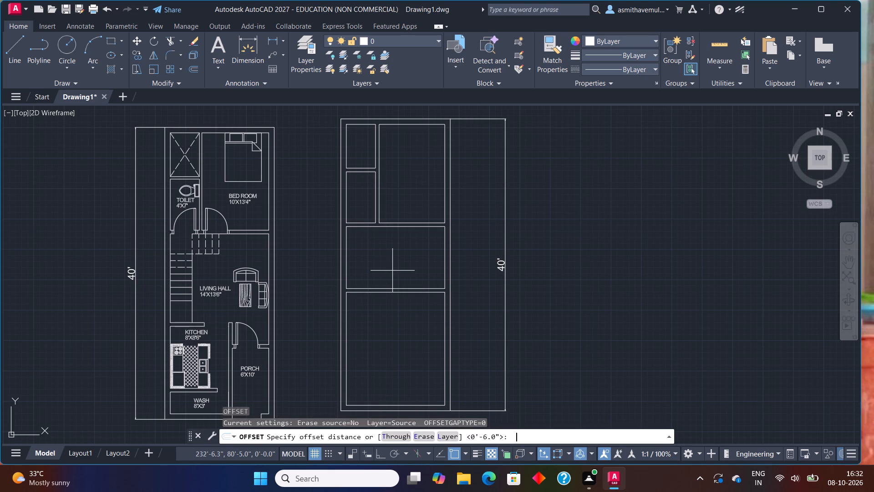
{"action": "type", "text": "12"}
{"action": "key", "text": "apostrophe"}
{"action": "key", "text": "Return"}
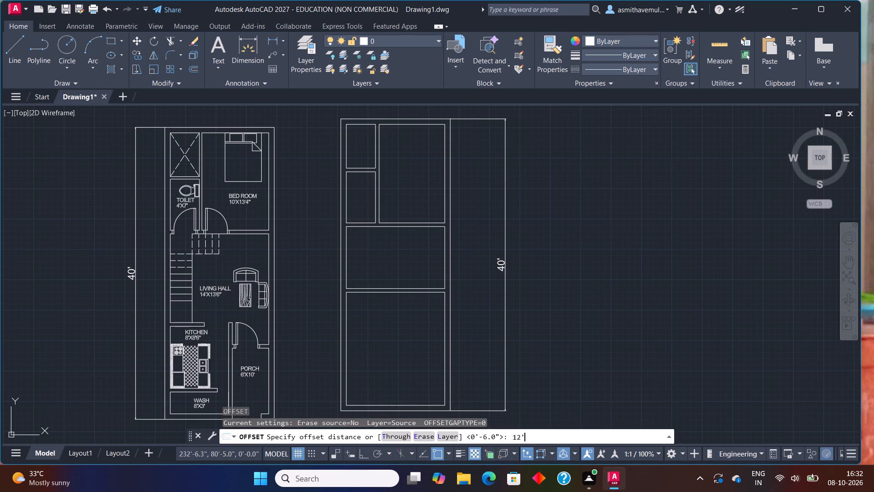
{"action": "scroll", "coordinate": [381, 286], "scroll_direction": "up", "scroll_amount": 1}
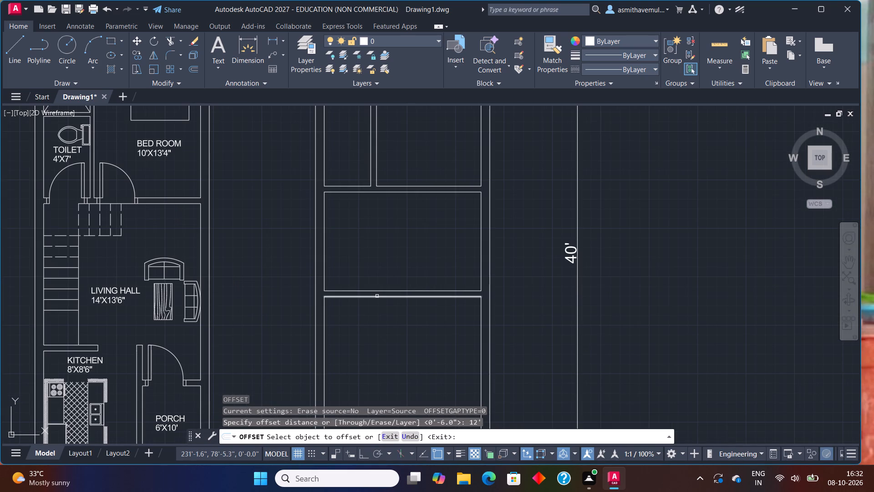
{"action": "left_click", "coordinate": [377, 296]}
{"action": "left_click", "coordinate": [398, 345]}
{"action": "middle_click_drag", "start_coordinate": [401, 356], "coordinate": [361, 219]}
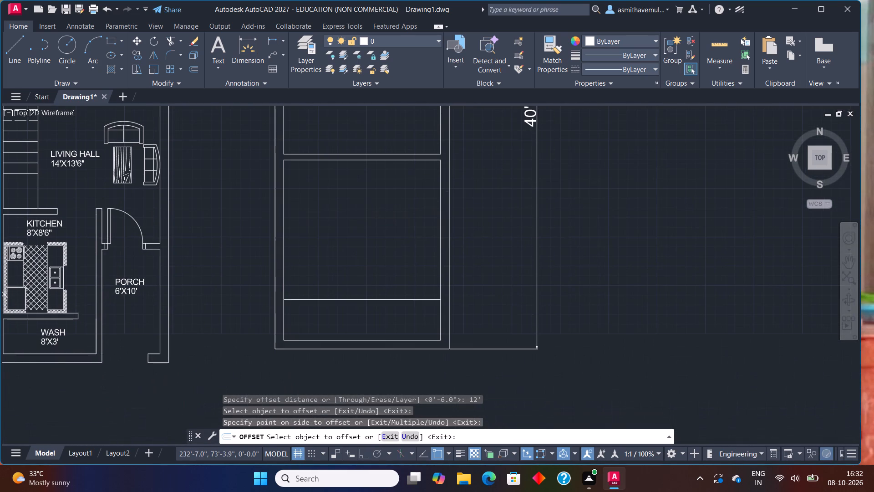
{"action": "key", "text": "Escape"}
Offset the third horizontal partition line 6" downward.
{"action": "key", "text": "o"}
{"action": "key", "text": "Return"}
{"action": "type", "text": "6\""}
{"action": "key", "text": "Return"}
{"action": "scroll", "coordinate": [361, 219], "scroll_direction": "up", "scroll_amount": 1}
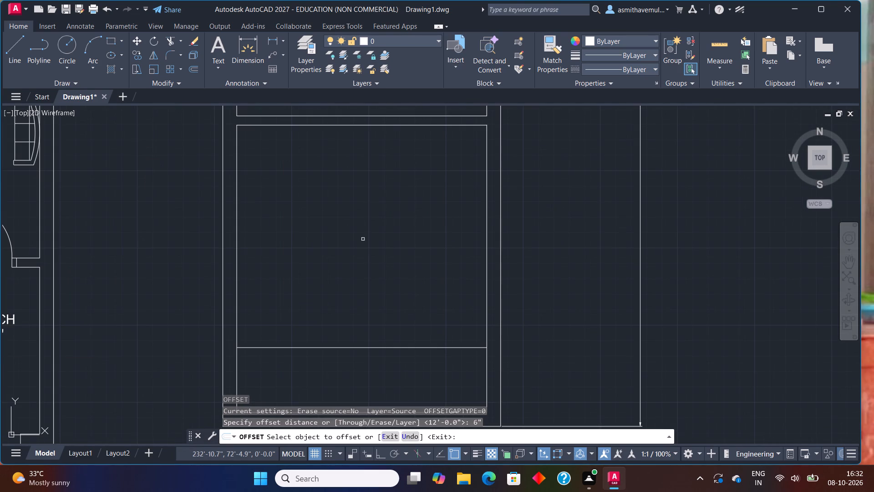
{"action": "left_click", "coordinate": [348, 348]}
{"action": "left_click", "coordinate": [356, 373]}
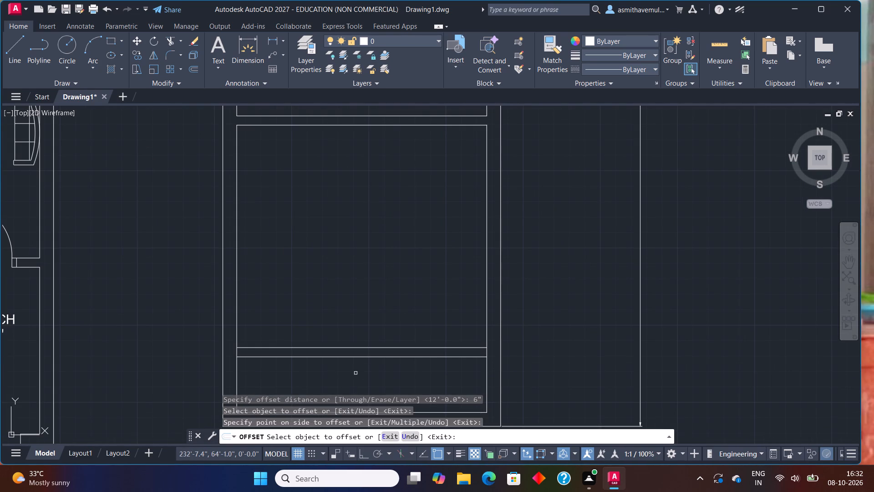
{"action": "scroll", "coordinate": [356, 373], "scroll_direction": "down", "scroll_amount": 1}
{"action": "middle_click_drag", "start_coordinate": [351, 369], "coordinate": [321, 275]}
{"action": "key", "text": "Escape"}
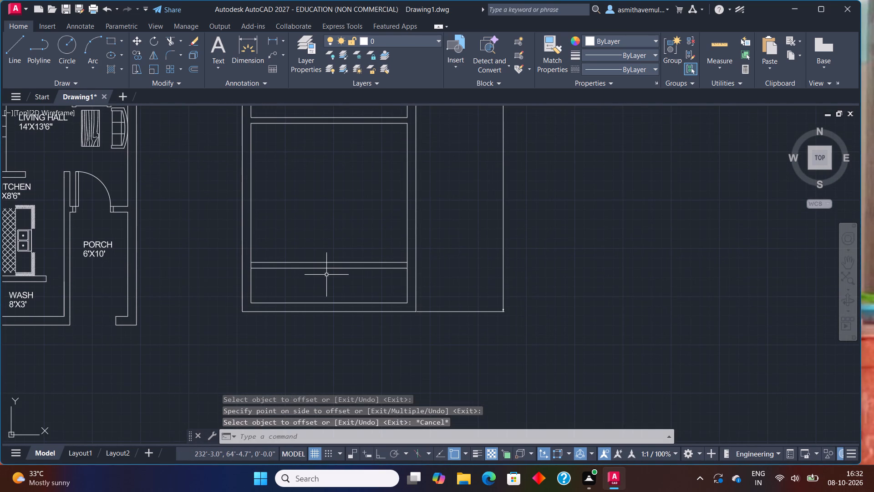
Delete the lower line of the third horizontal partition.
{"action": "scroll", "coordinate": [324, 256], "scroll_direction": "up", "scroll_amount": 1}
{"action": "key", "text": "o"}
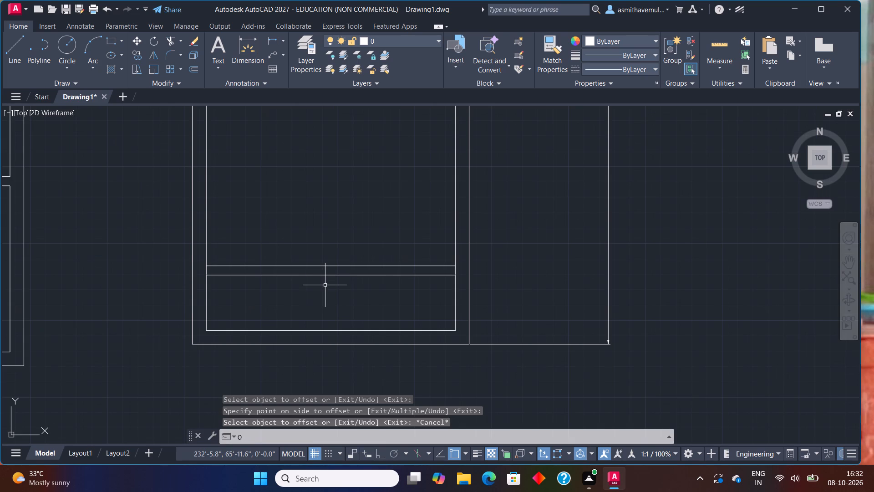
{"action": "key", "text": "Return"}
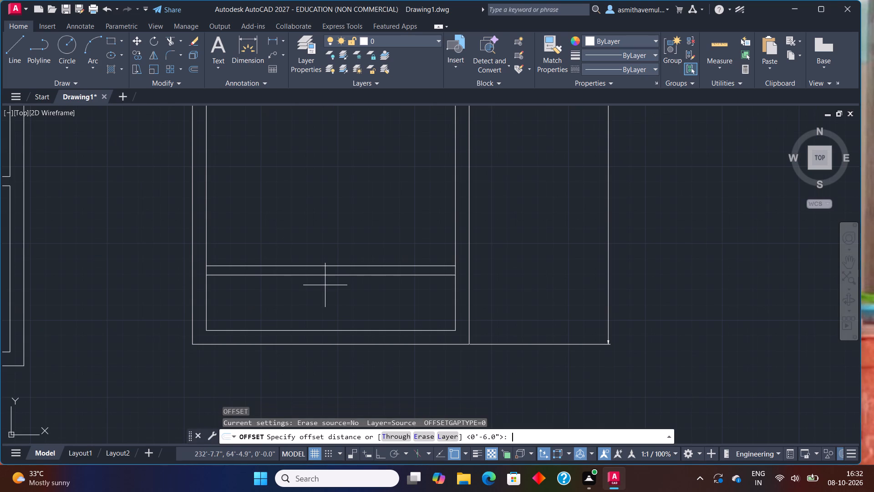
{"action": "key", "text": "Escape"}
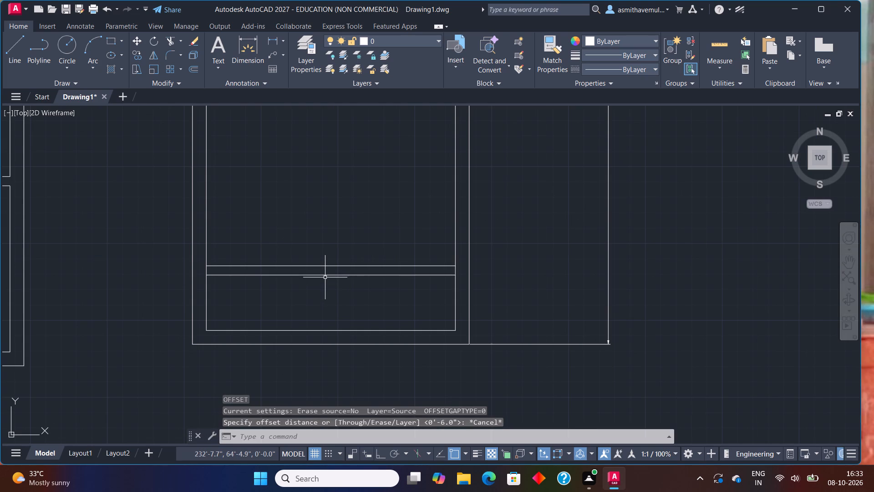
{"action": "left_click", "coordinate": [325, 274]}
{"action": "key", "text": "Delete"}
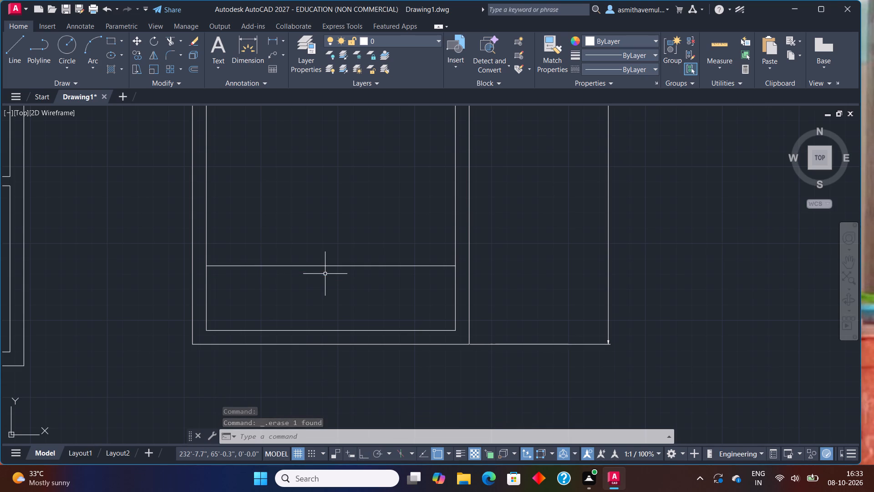
Offset the inner left wall line 6'6" to the right to start a lower vertical partition.
{"action": "key", "text": "o"}
{"action": "key", "text": "Return"}
{"action": "type", "text": "6'6"}
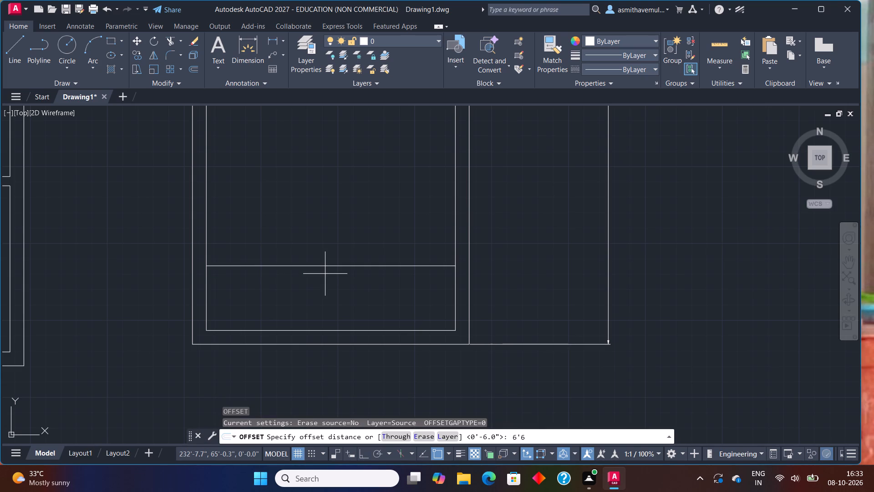
{"action": "key", "text": "shift+quotedbl"}
{"action": "key", "text": "Return"}
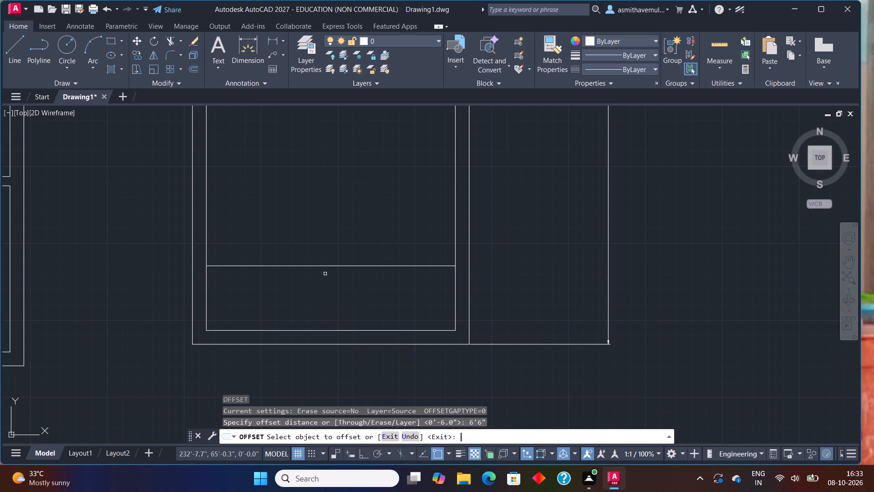
{"action": "left_click", "coordinate": [207, 312]}
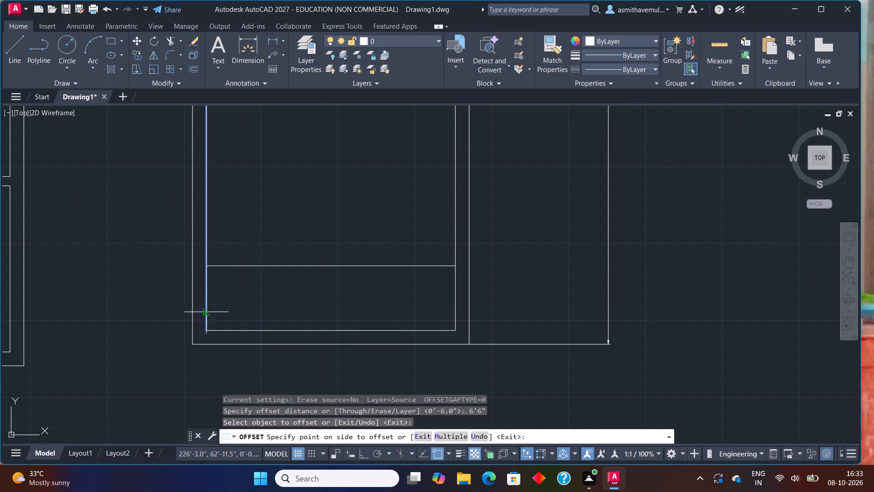
{"action": "left_click", "coordinate": [295, 297]}
{"action": "key", "text": "Escape"}
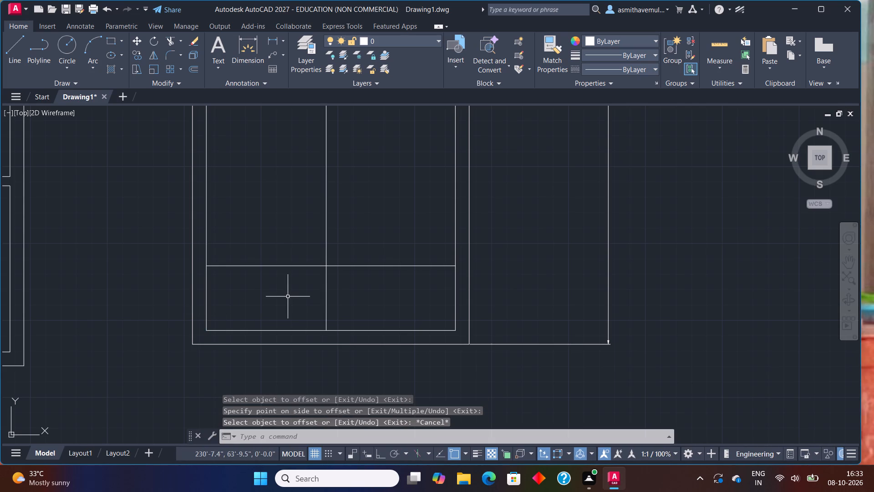
Offset the third horizontal partition line 4" downward and the lower vertical partition line 4" to the right.
{"action": "key", "text": "o"}
{"action": "key", "text": "Return"}
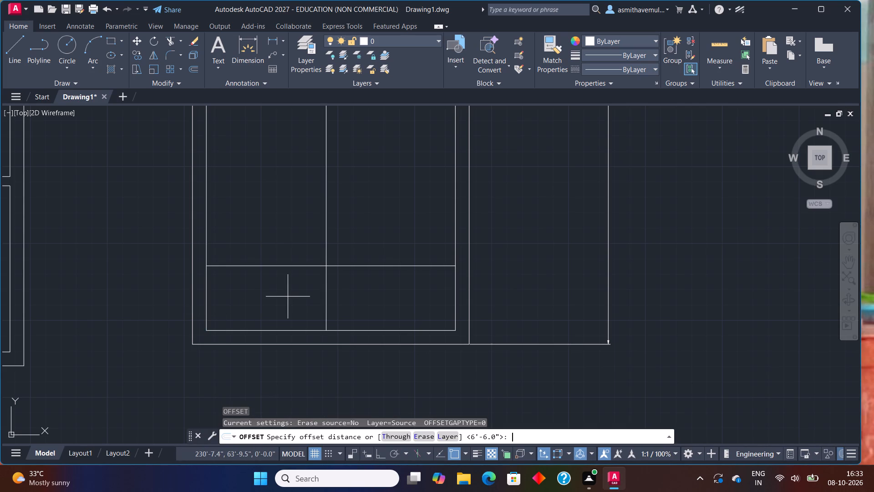
{"action": "type", "text": "4\""}
{"action": "key", "text": "Return"}
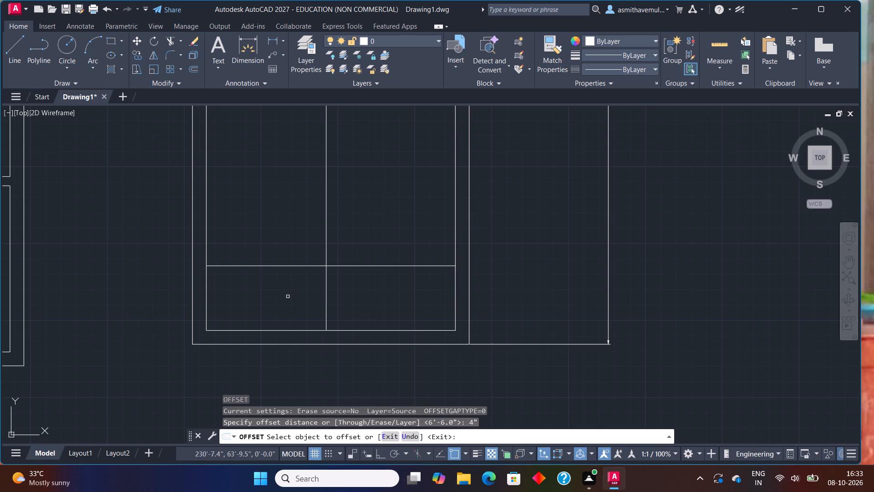
{"action": "left_click", "coordinate": [287, 267]}
{"action": "left_click", "coordinate": [287, 278]}
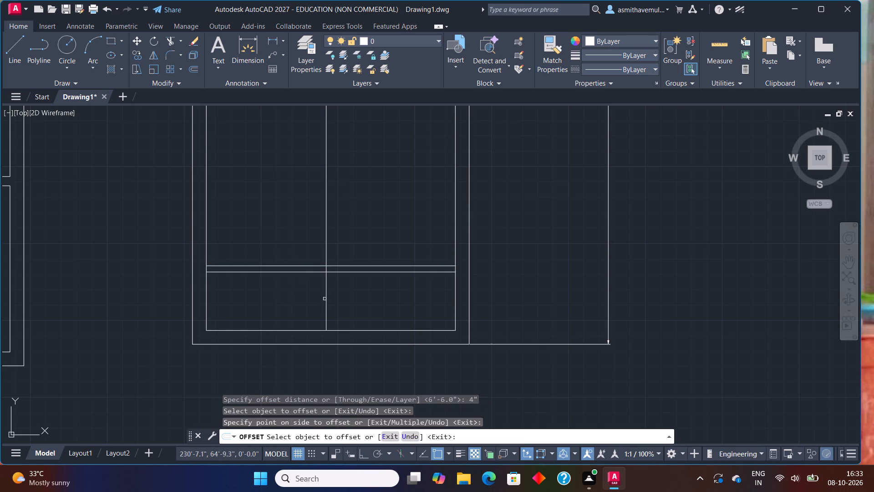
{"action": "left_click", "coordinate": [328, 305]}
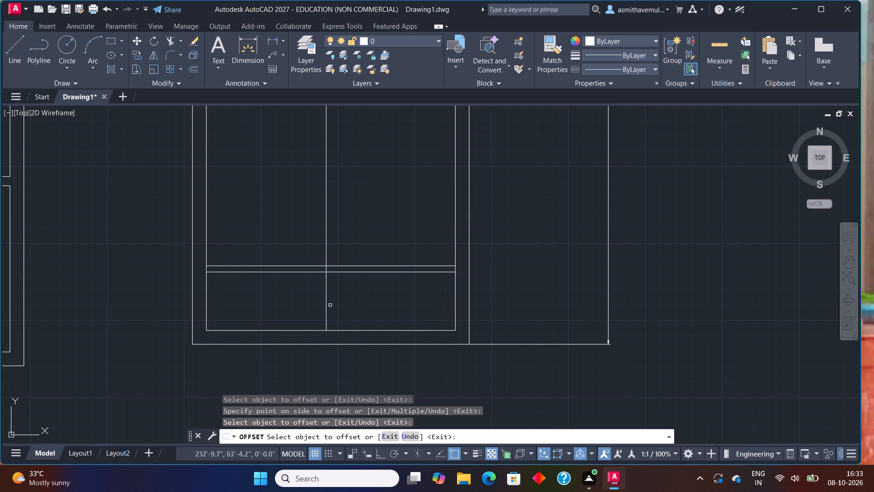
{"action": "left_click", "coordinate": [325, 307]}
{"action": "left_click", "coordinate": [330, 309]}
{"action": "key", "text": "Escape"}
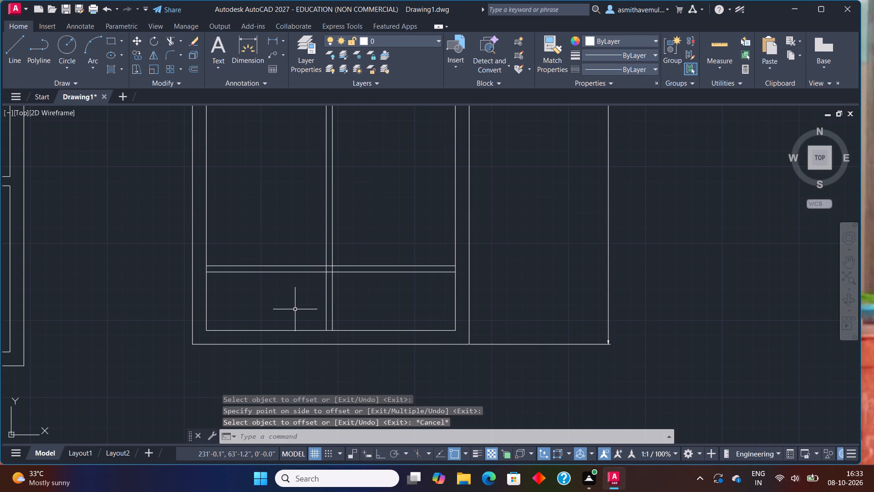
Trim the vertical partition lines above the third horizontal partition, and its 4" offset line to the right of the vertical partition.
{"action": "type", "text": "TRIM"}
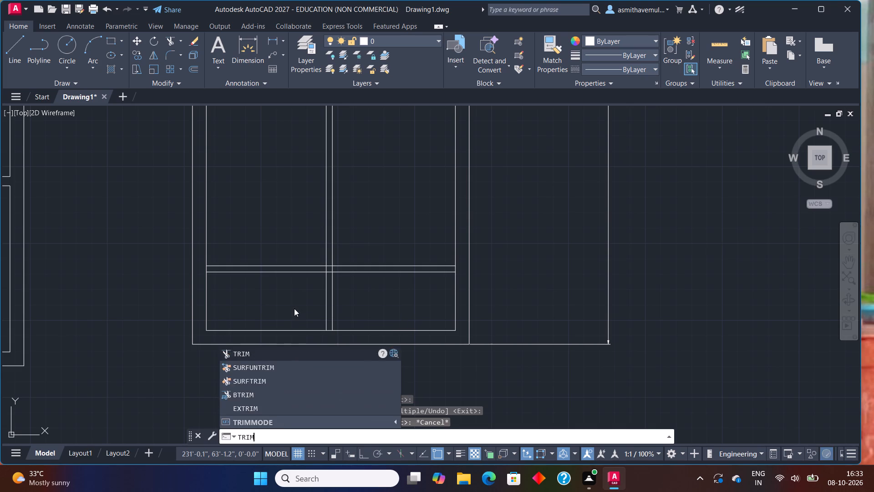
{"action": "key", "text": "Return"}
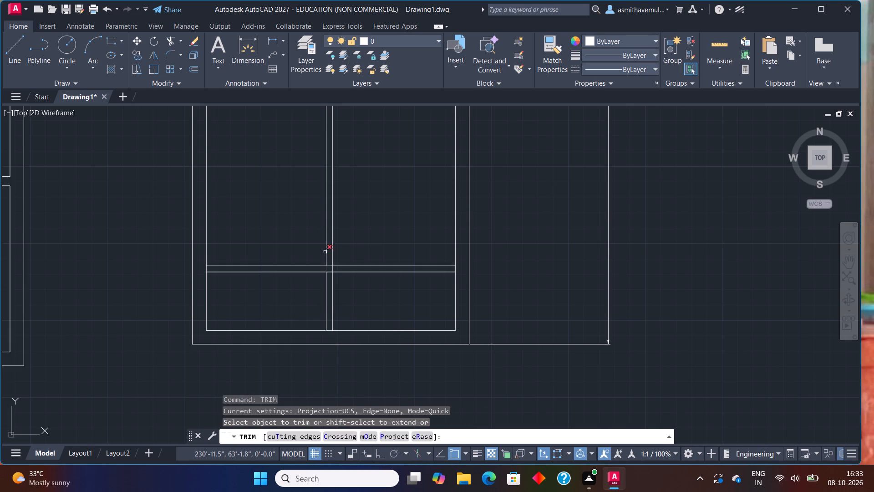
{"action": "left_click_drag", "start_coordinate": [312, 221], "coordinate": [376, 231]}
{"action": "left_click", "coordinate": [353, 272]}
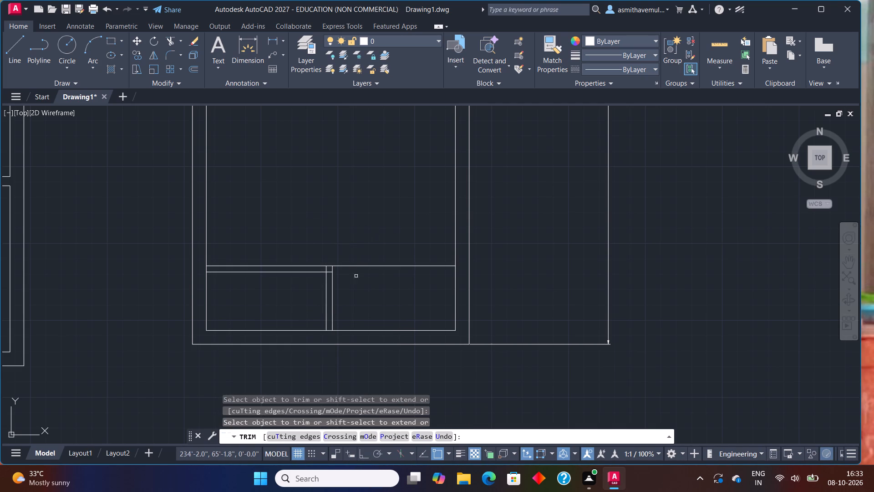
{"action": "key", "text": "Escape"}
Offset the third horizontal partition's upper line 6" downward.
{"action": "key", "text": "o"}
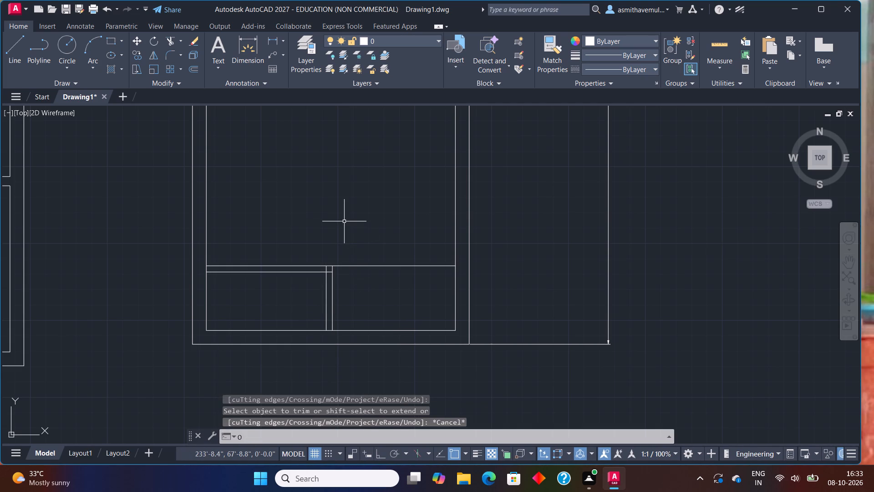
{"action": "key", "text": "Return"}
{"action": "key", "text": "6"}
{"action": "key", "text": "shift+quotedbl"}
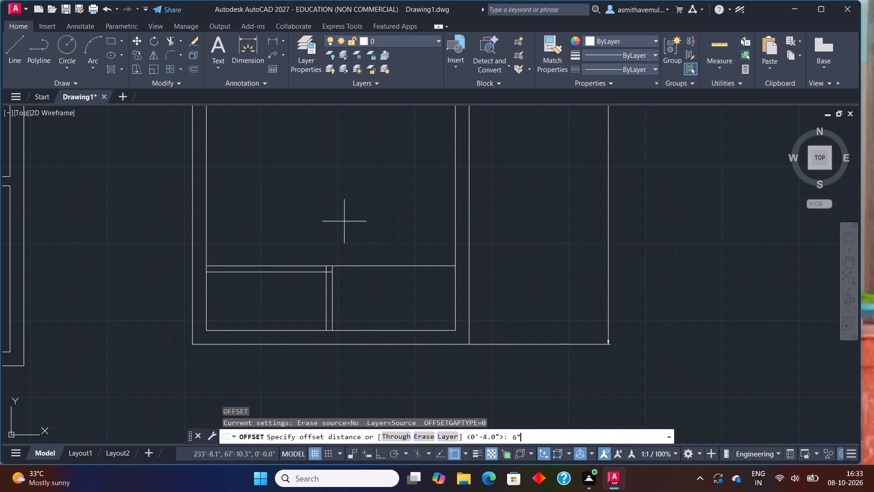
{"action": "key", "text": "Return"}
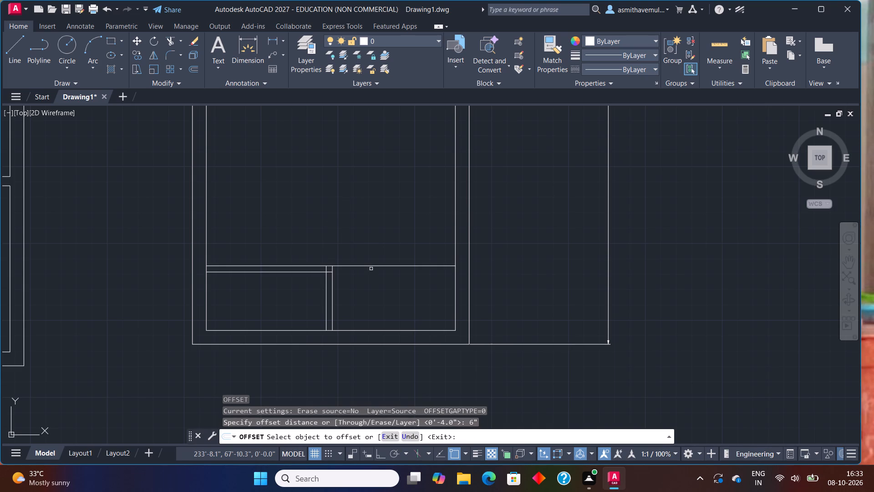
{"action": "left_click", "coordinate": [372, 265]}
{"action": "left_click", "coordinate": [378, 286]}
{"action": "key", "text": "Escape"}
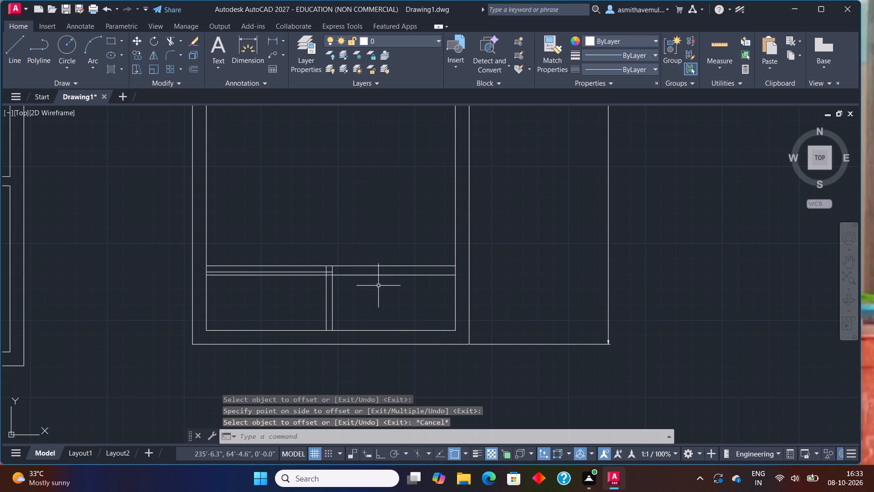
Trim the inner right wall line between the upper and 6" offset lines of the third horizontal partition.
{"action": "type", "text": "TRIM"}
{"action": "key", "text": "Return"}
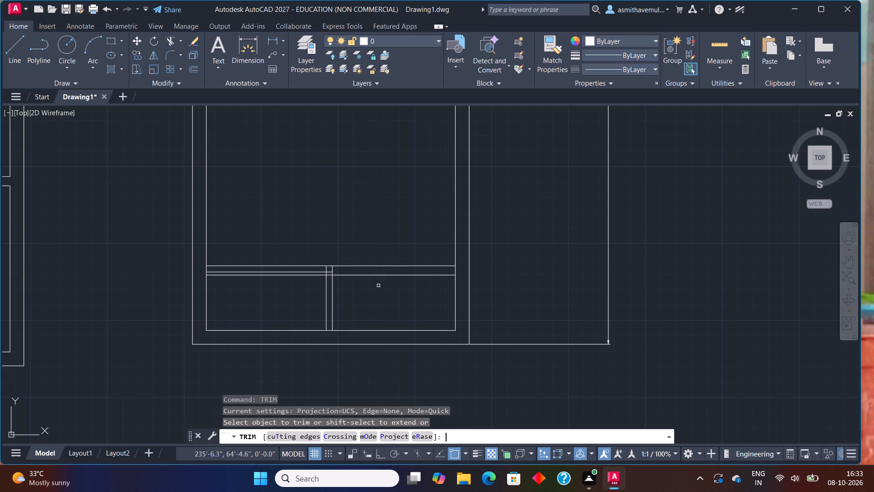
{"action": "scroll", "coordinate": [334, 296], "scroll_direction": "up", "scroll_amount": 1}
{"action": "left_click_drag", "start_coordinate": [536, 253], "coordinate": [535, 254]}
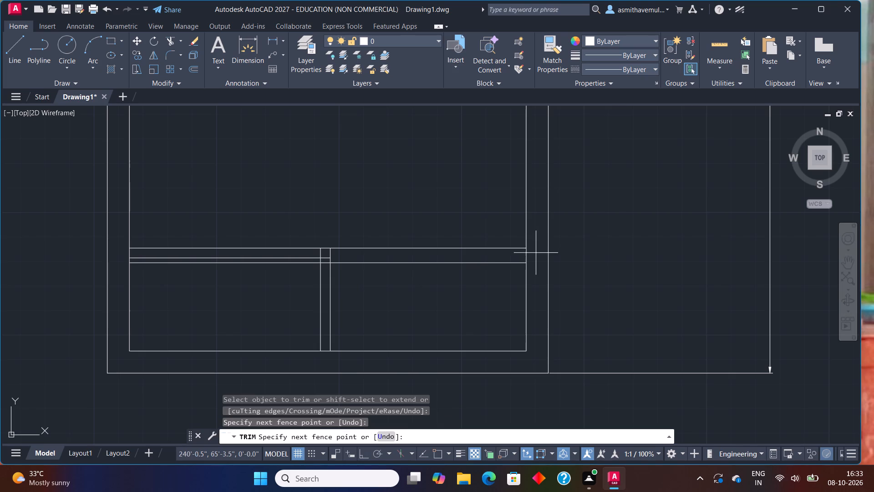
{"action": "left_click_drag", "start_coordinate": [535, 254], "coordinate": [520, 255]}
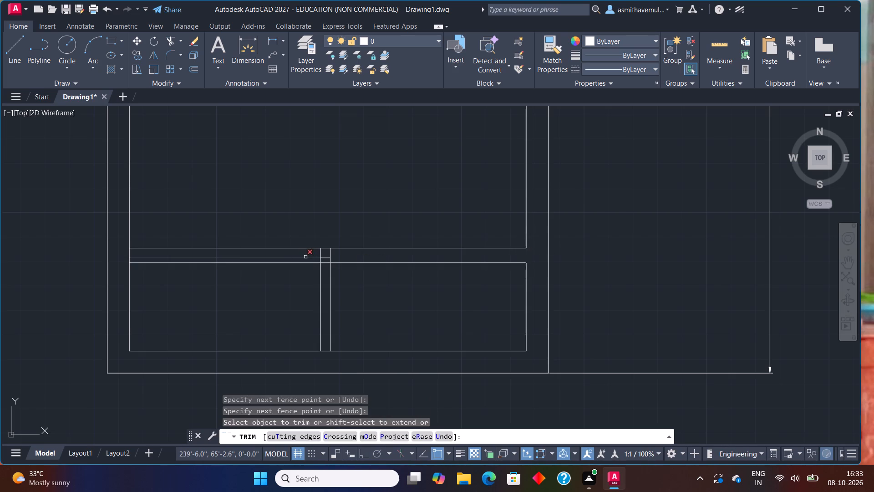
Trim the crossing lines at the lower vertical partition's top and the 6" offset line to its left, keeping the 4" line there.
{"action": "left_click_drag", "start_coordinate": [307, 253], "coordinate": [335, 257]}
{"action": "left_click", "coordinate": [329, 258]}
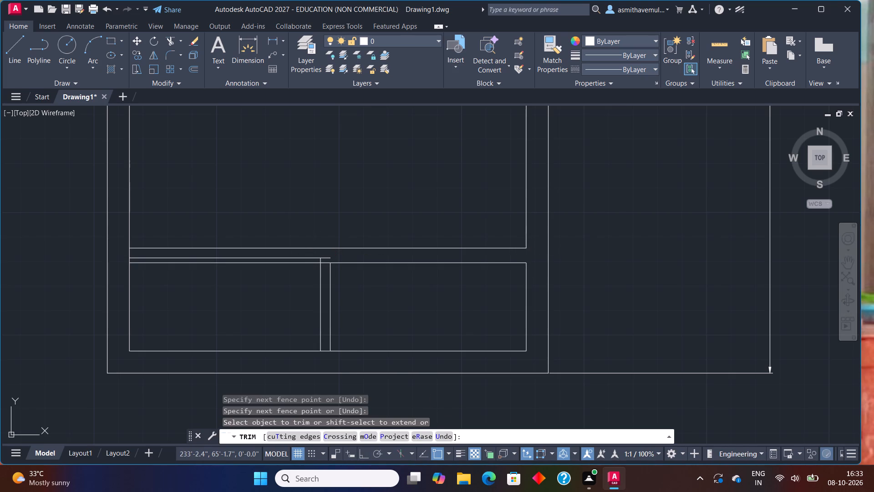
{"action": "left_click", "coordinate": [326, 262]}
{"action": "left_click", "coordinate": [326, 258]}
{"action": "left_click", "coordinate": [315, 261]}
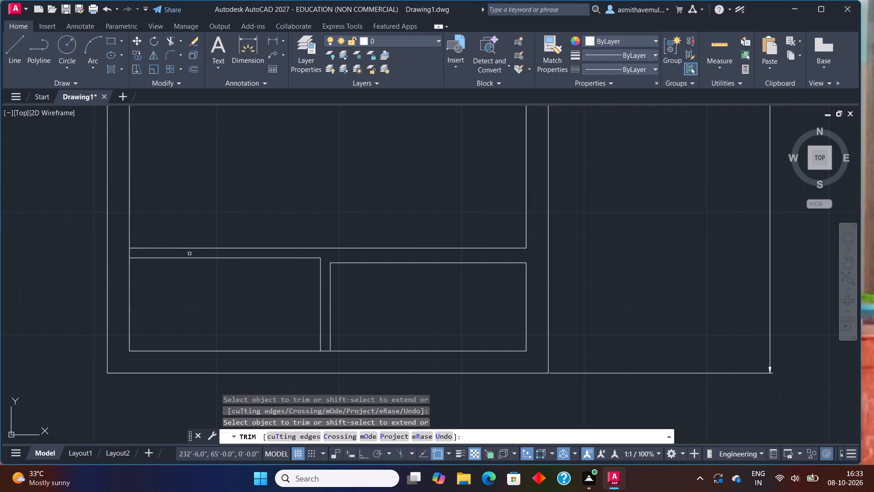
Trim the inner left wall line between the two lines of the third horizontal partition.
{"action": "left_click", "coordinate": [131, 253]}
{"action": "key", "text": "Escape"}
Draw a short vertical line across the third horizontal partition, starting 3" right of the lower-left room's top-left inner corner.
{"action": "scroll", "coordinate": [186, 203], "scroll_direction": "down", "scroll_amount": 2}
{"action": "scroll", "coordinate": [266, 193], "scroll_direction": "down", "scroll_amount": 1}
{"action": "middle_click_drag", "start_coordinate": [268, 193], "coordinate": [300, 349]}
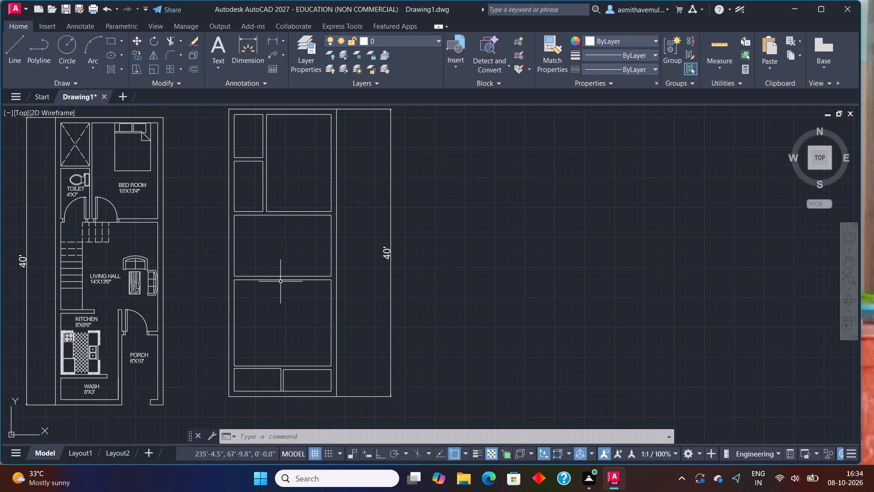
{"action": "scroll", "coordinate": [239, 277], "scroll_direction": "down", "scroll_amount": 1}
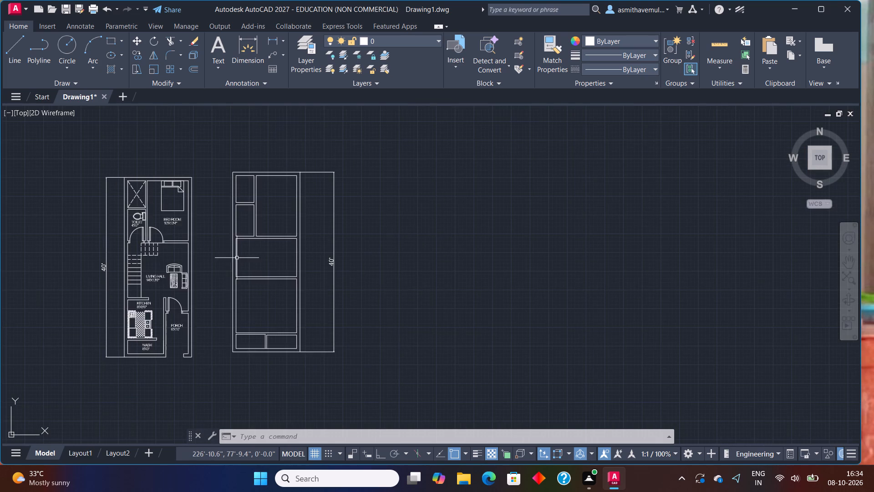
{"action": "scroll", "coordinate": [236, 243], "scroll_direction": "up", "scroll_amount": 1}
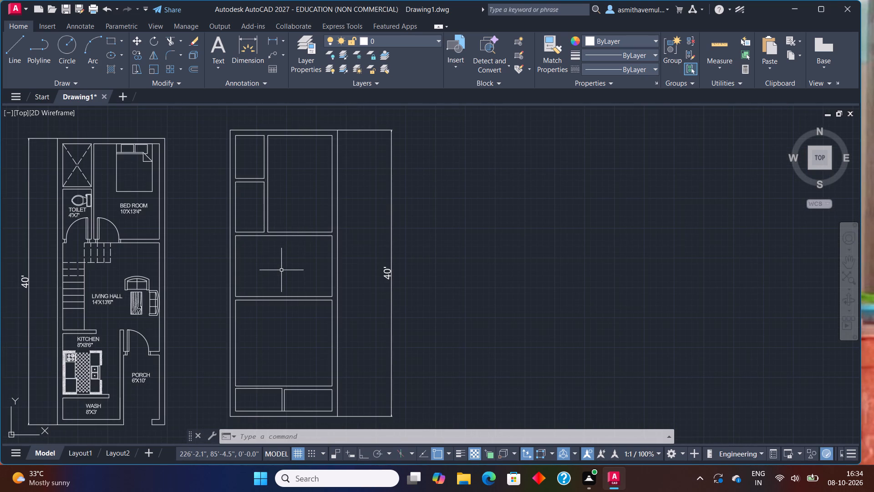
{"action": "middle_click_drag", "start_coordinate": [244, 360], "coordinate": [249, 341]}
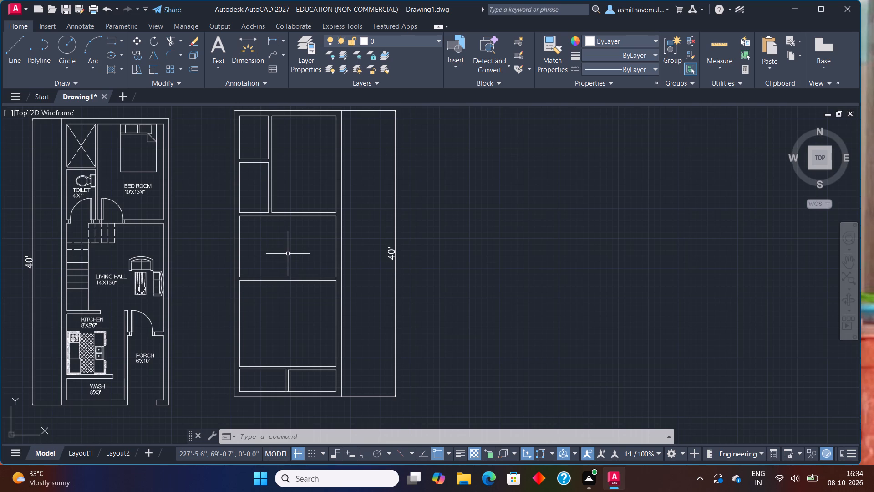
{"action": "middle_click_drag", "start_coordinate": [264, 395], "coordinate": [249, 344]}
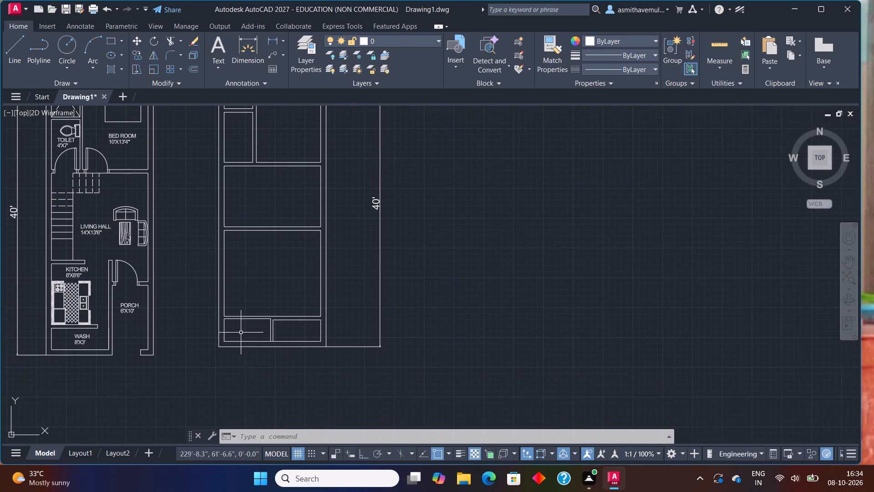
{"action": "scroll", "coordinate": [212, 291], "scroll_direction": "up", "scroll_amount": 1}
{"action": "middle_click_drag", "start_coordinate": [240, 357], "coordinate": [238, 308]}
{"action": "scroll", "coordinate": [230, 297], "scroll_direction": "up", "scroll_amount": 1}
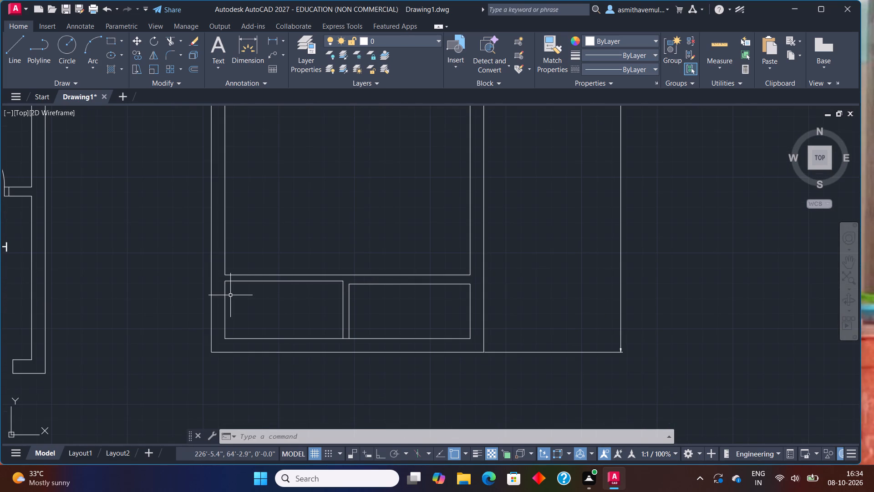
{"action": "key", "text": "l"}
{"action": "key", "text": "Return"}
{"action": "type", "text": "FROM"}
{"action": "key", "text": "Return"}
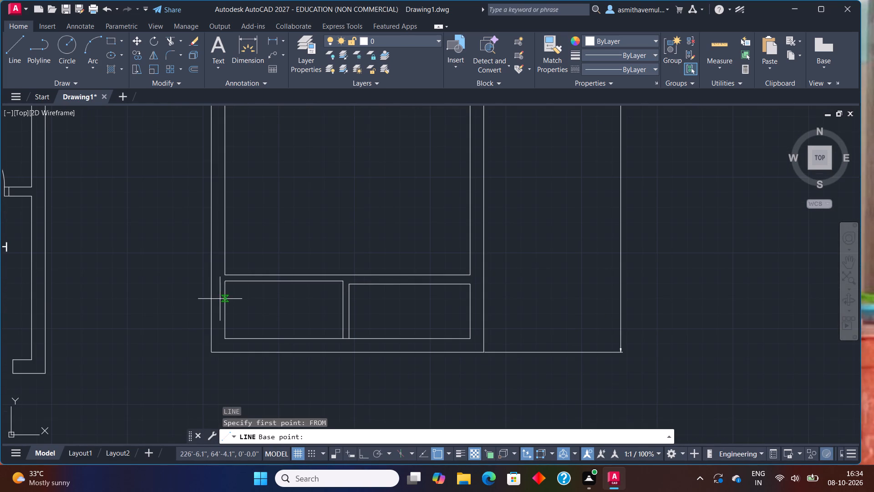
{"action": "left_click", "coordinate": [228, 282]}
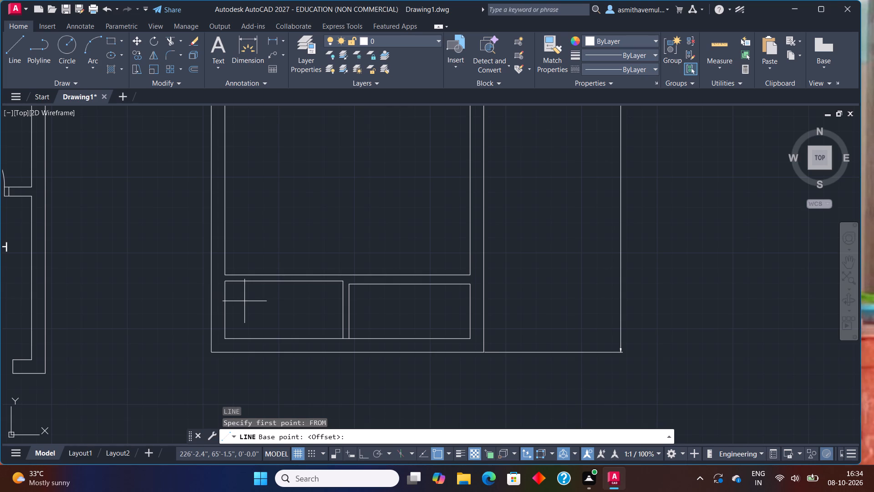
{"action": "type", "text": "@3"}
{"action": "key", "text": "shift+quotedbl"}
{"action": "type", "text": ",0"}
{"action": "key", "text": "Return"}
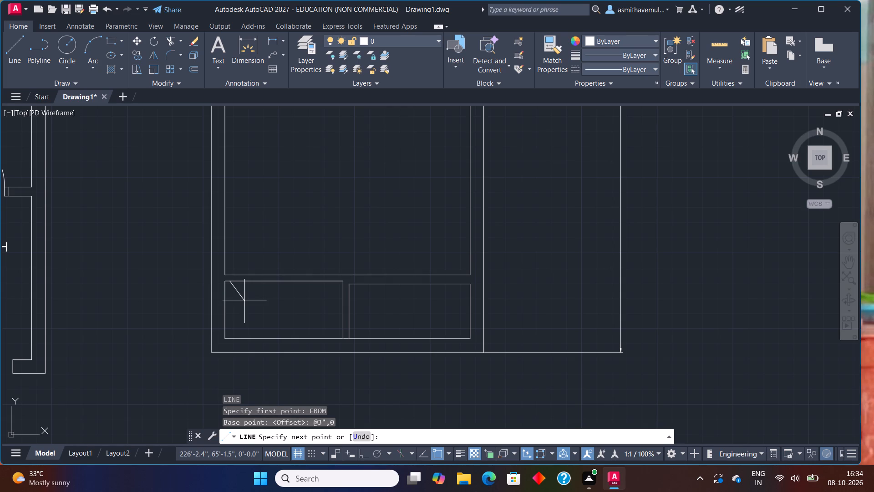
{"action": "scroll", "coordinate": [233, 271], "scroll_direction": "up", "scroll_amount": 1}
{"action": "left_click", "coordinate": [227, 277]}
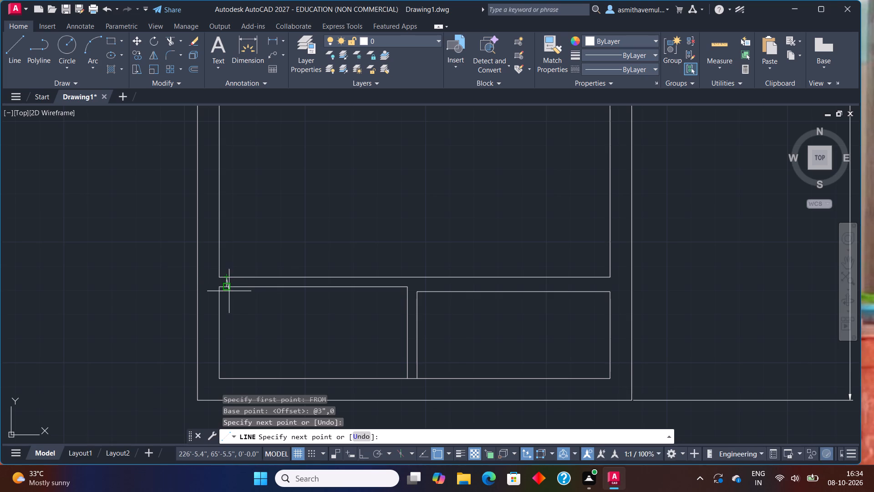
{"action": "key", "text": "Escape"}
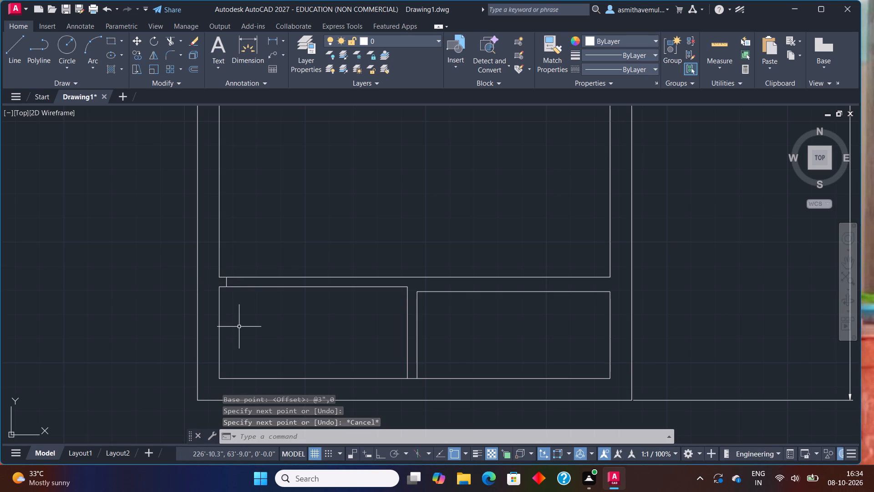
Offset the short line across the third horizontal partition 3" to the right.
{"action": "key", "text": "o"}
{"action": "key", "text": "Return"}
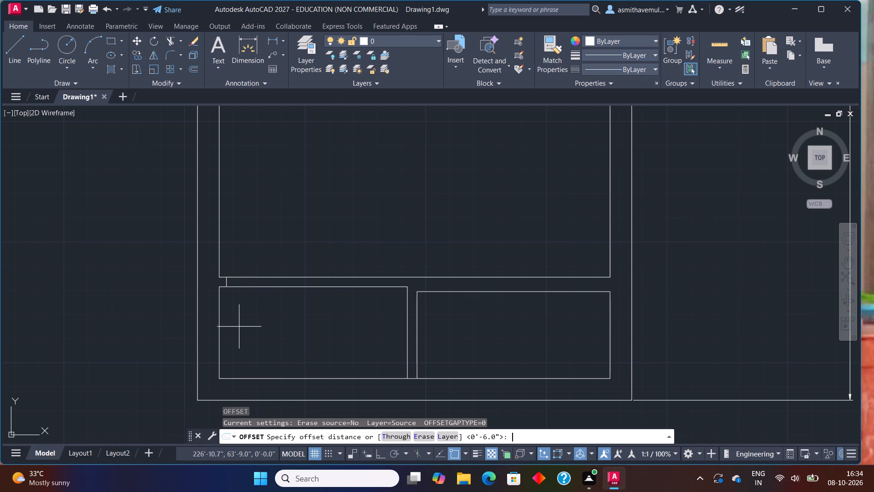
{"action": "type", "text": "3\""}
{"action": "key", "text": "Return"}
{"action": "scroll", "coordinate": [234, 309], "scroll_direction": "up", "scroll_amount": 1}
{"action": "left_click", "coordinate": [221, 265]}
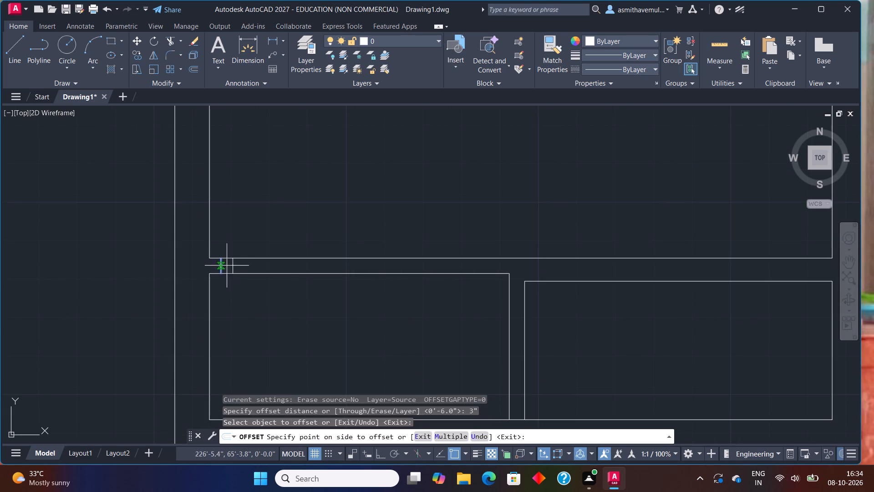
{"action": "left_click", "coordinate": [231, 266]}
{"action": "key", "text": "Escape"}
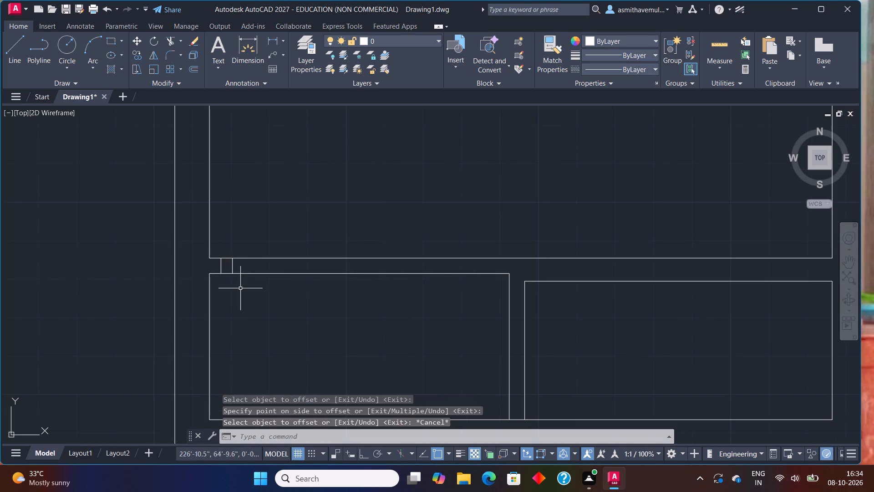
Offset the second short jamb line 3' to the right to mark the door opening's width.
{"action": "key", "text": "o"}
{"action": "key", "text": "Return"}
{"action": "type", "text": "3'"}
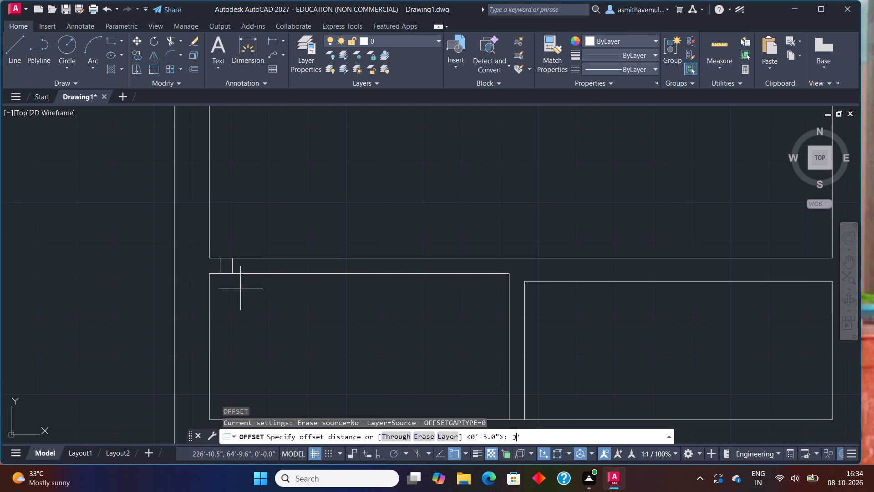
{"action": "key", "text": "Return"}
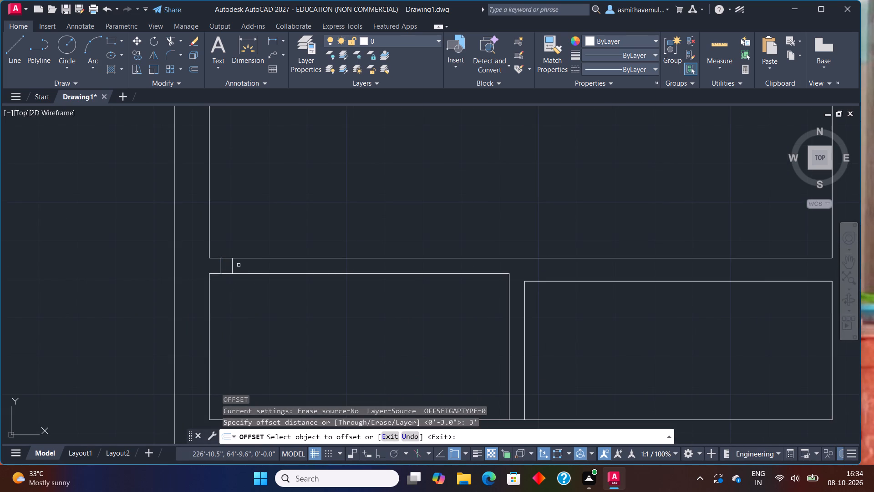
{"action": "left_click", "coordinate": [232, 266]}
{"action": "left_click", "coordinate": [288, 269]}
{"action": "key", "text": "Escape"}
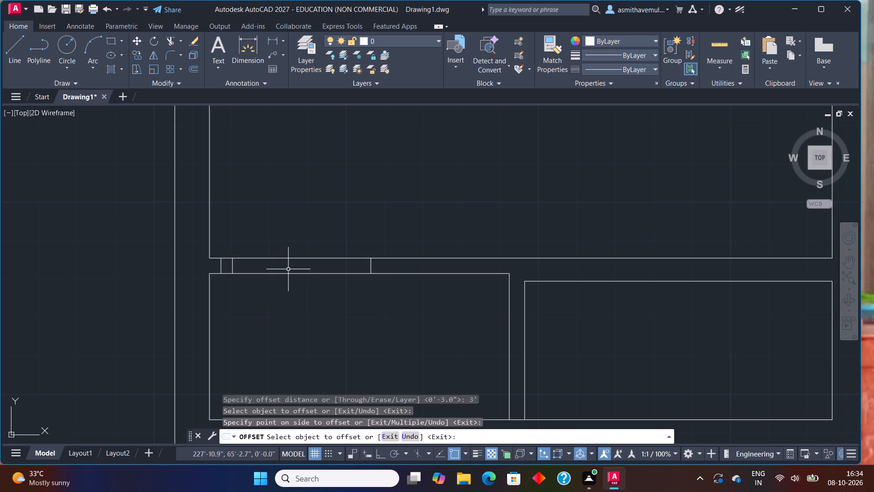
Offset the jamb line at the opening's far side 3" to the right.
{"action": "key", "text": "o"}
{"action": "key", "text": "Return"}
{"action": "type", "text": "3\""}
{"action": "key", "text": "Return"}
{"action": "scroll", "coordinate": [301, 273], "scroll_direction": "up", "scroll_amount": 1}
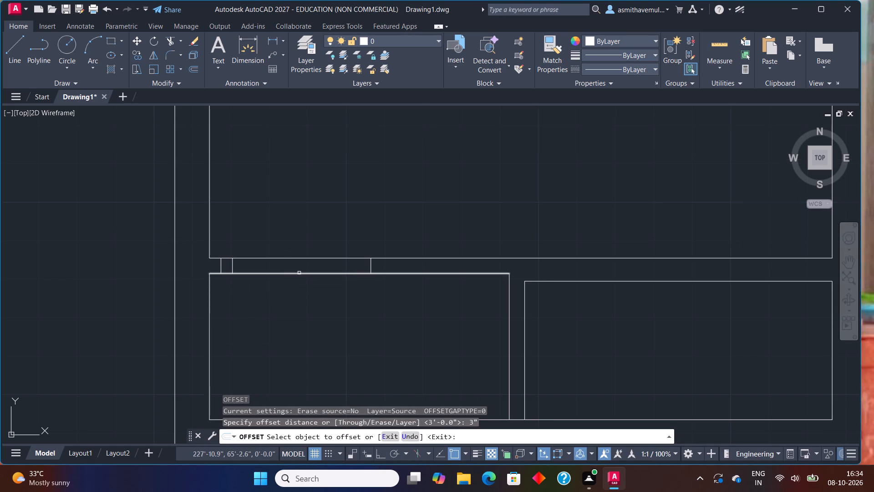
{"action": "left_click", "coordinate": [410, 263]}
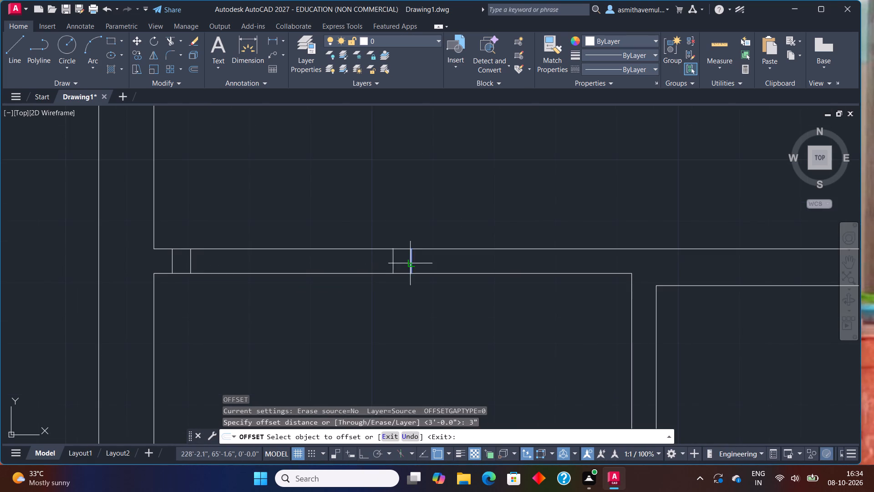
{"action": "left_click", "coordinate": [439, 263]}
{"action": "key", "text": "Escape"}
Trim both lines of the third horizontal partition between the inner jamb lines to cut the 3' door opening.
{"action": "scroll", "coordinate": [429, 322], "scroll_direction": "down", "scroll_amount": 1}
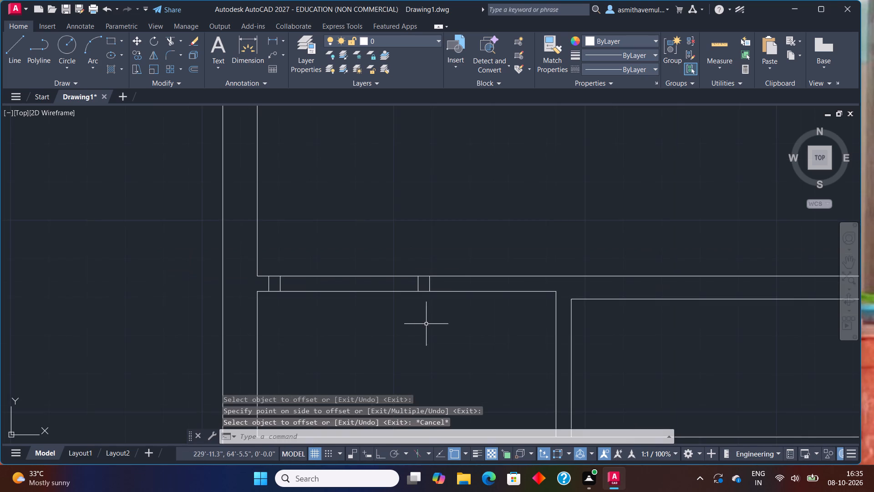
{"action": "middle_click_drag", "start_coordinate": [421, 324], "coordinate": [395, 287]}
{"action": "type", "text": "TRIM"}
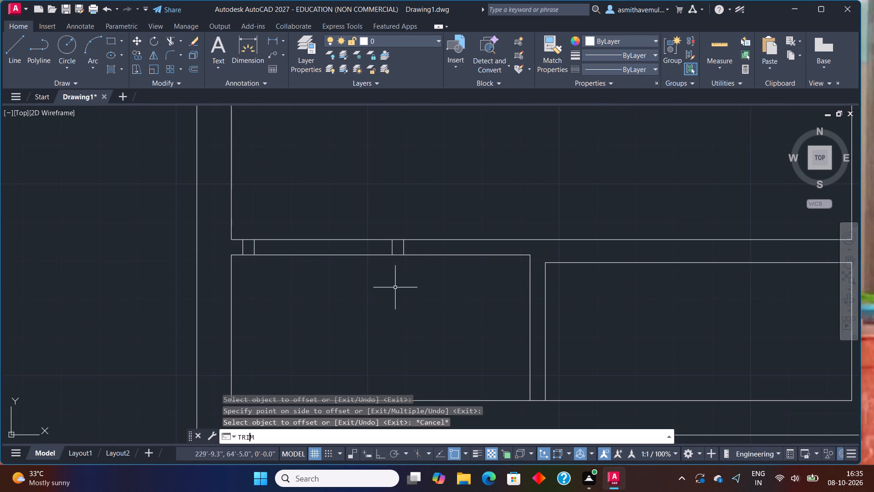
{"action": "key", "text": "Return"}
{"action": "left_click_drag", "start_coordinate": [320, 329], "coordinate": [319, 329]}
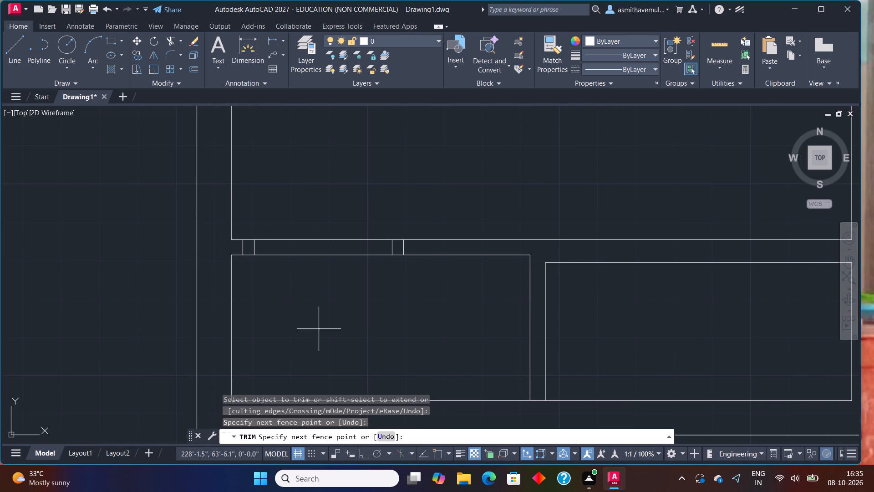
{"action": "left_click_drag", "start_coordinate": [319, 329], "coordinate": [303, 235]}
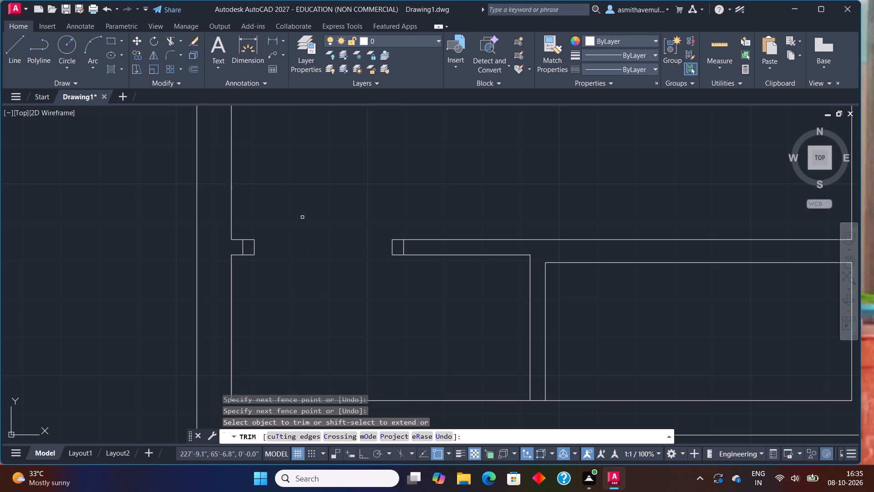
{"action": "key", "text": "Escape"}
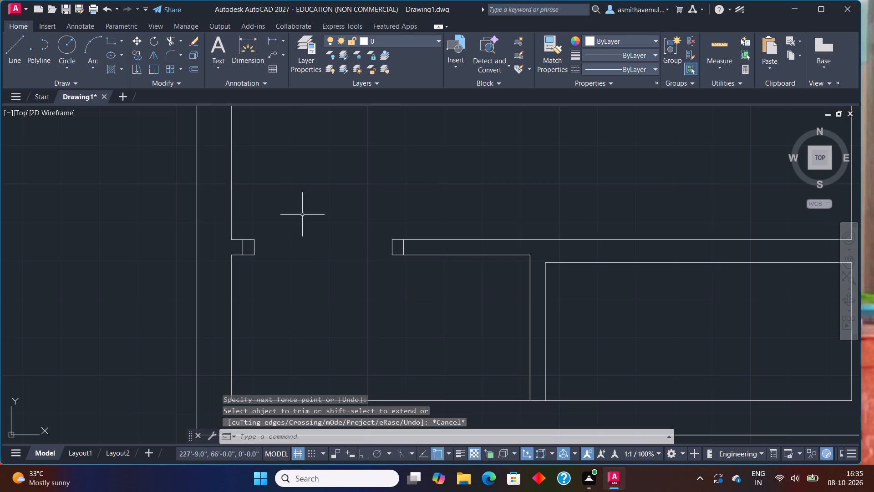
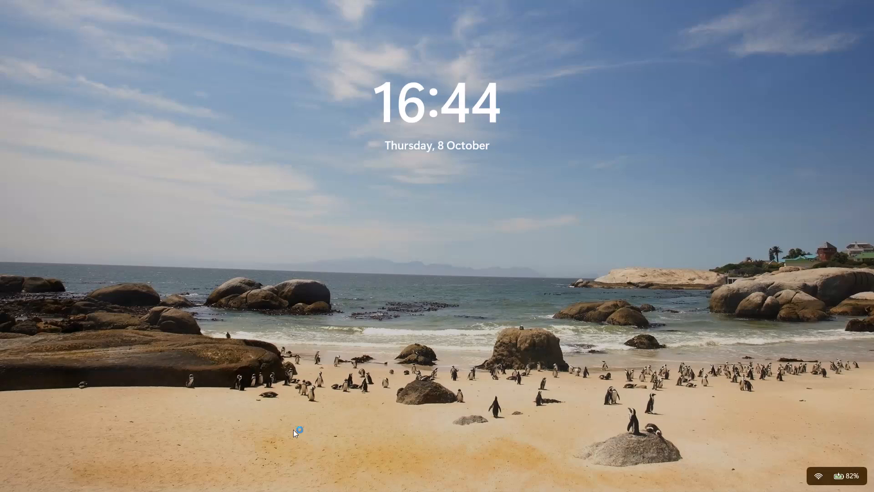
Draw a 3" by 3' rectangular door leaf extending down from the lower corner of the left jamb at the lower-left room's opening.
{"action": "left_click", "coordinate": [463, 272]}
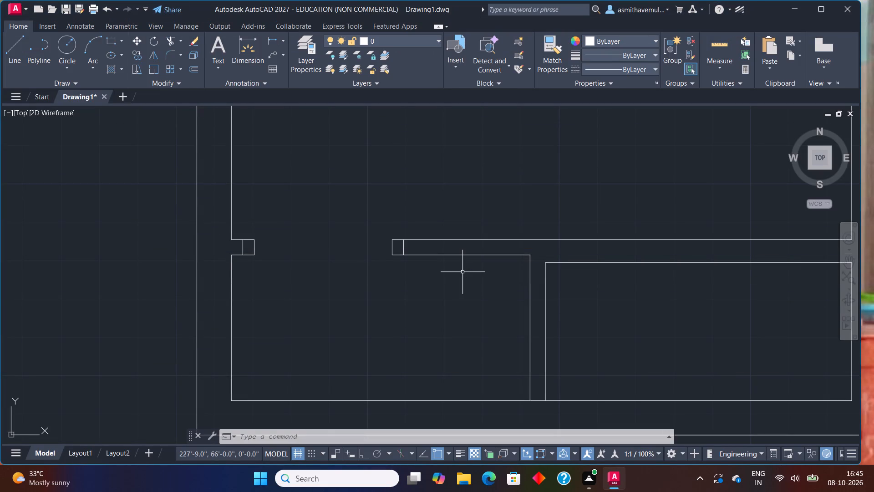
{"action": "scroll", "coordinate": [298, 250], "scroll_direction": "down", "scroll_amount": 2}
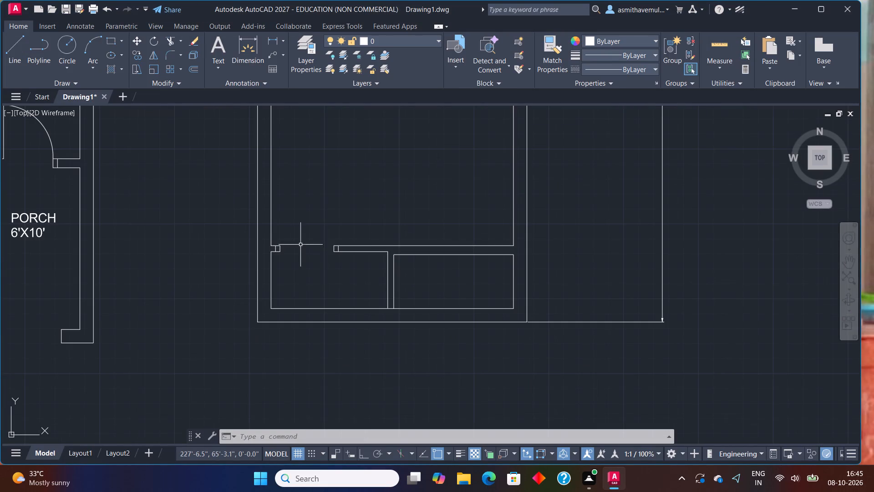
{"action": "middle_click_drag", "start_coordinate": [487, 245], "coordinate": [415, 274]}
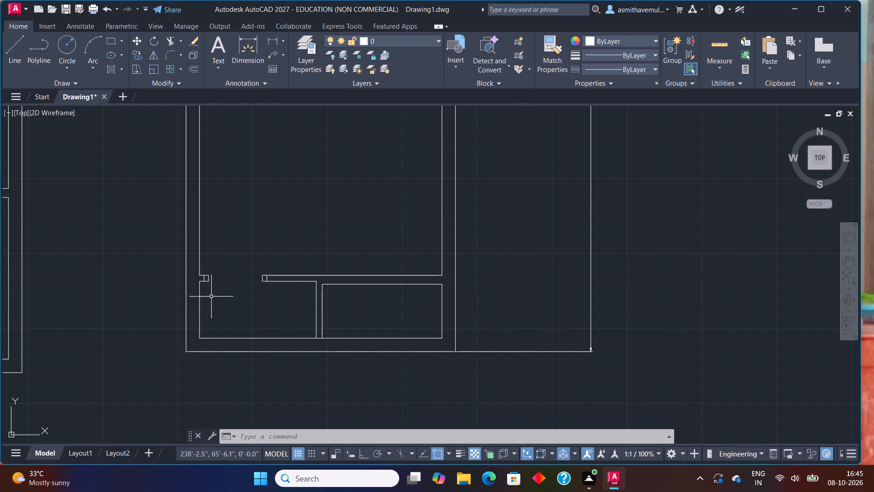
{"action": "middle_click_drag", "start_coordinate": [213, 300], "coordinate": [178, 246]}
{"action": "scroll", "coordinate": [178, 246], "scroll_direction": "up", "scroll_amount": 2}
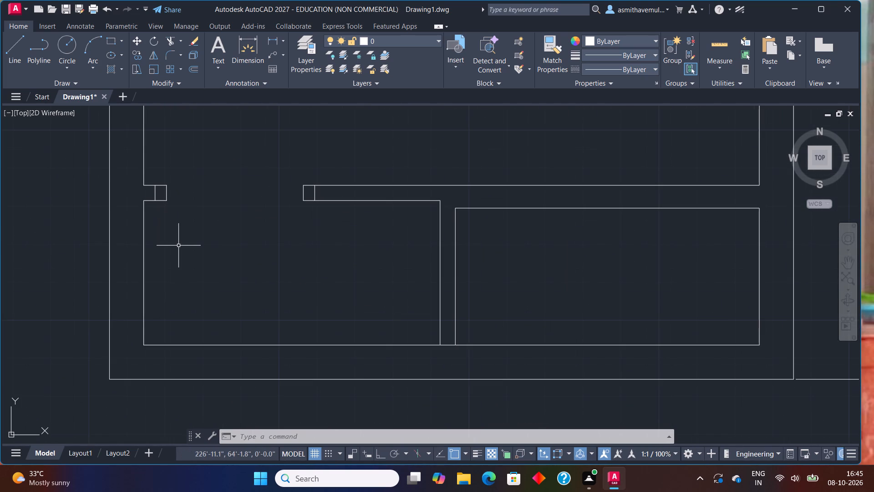
{"action": "type", "text": "REC"}
{"action": "key", "text": "Return"}
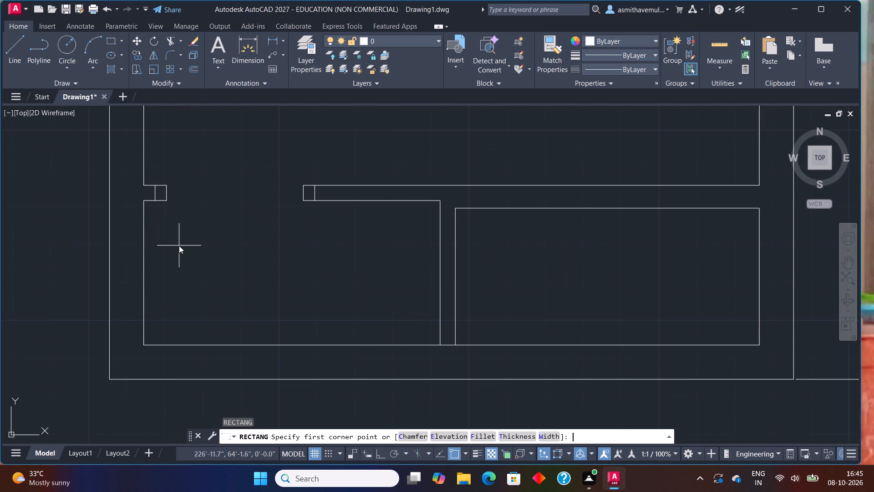
{"action": "left_click", "coordinate": [167, 197]}
{"action": "key", "text": "d"}
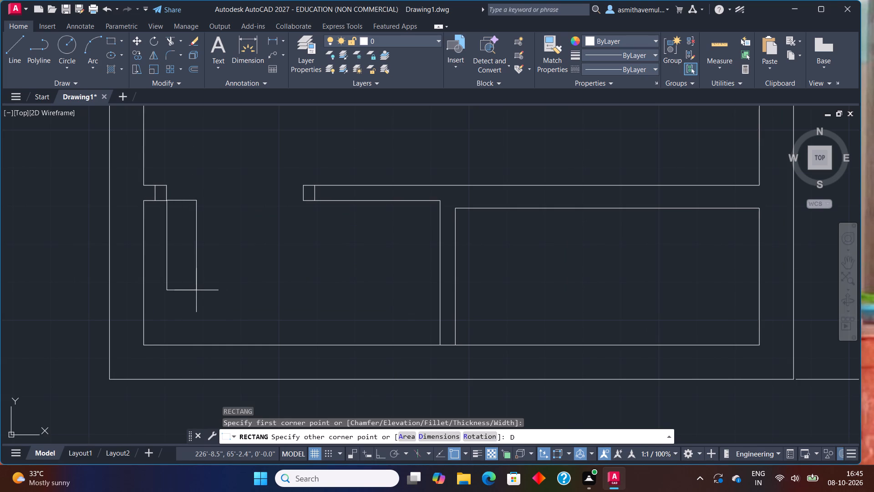
{"action": "key", "text": "Return"}
{"action": "type", "text": "3\""}
{"action": "key", "text": "Return"}
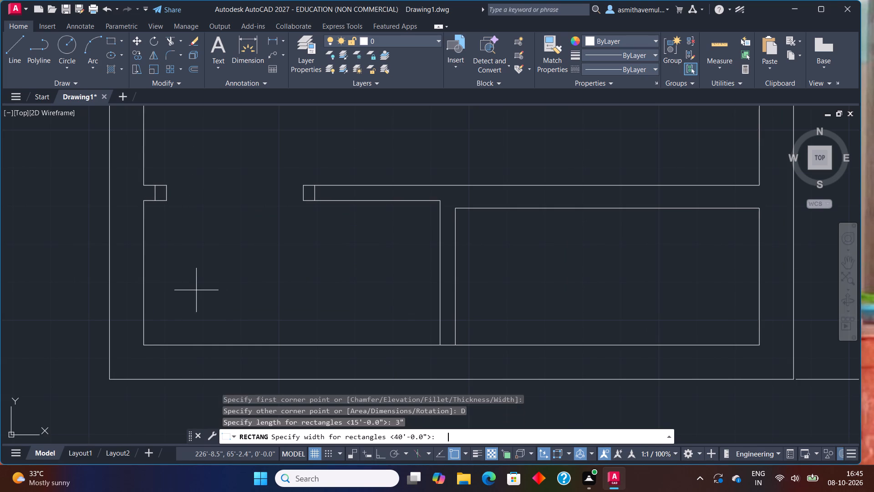
{"action": "type", "text": "3'"}
{"action": "key", "text": "Return"}
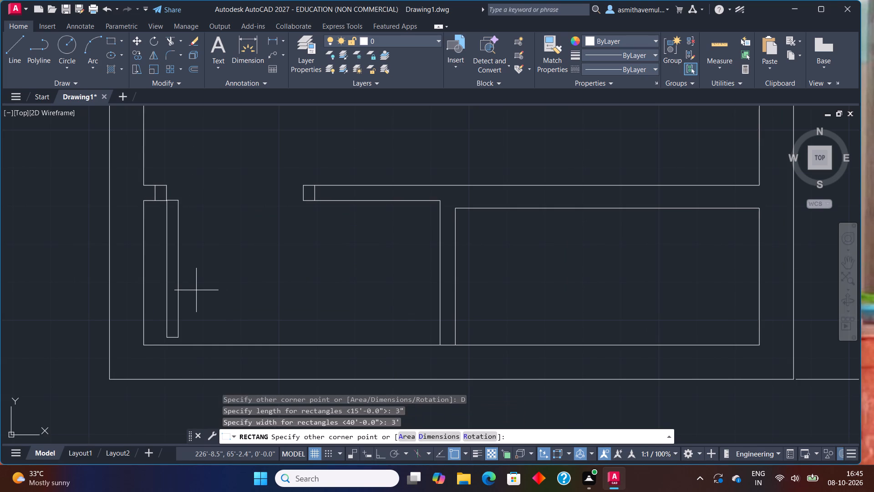
{"action": "left_click", "coordinate": [196, 290]}
{"action": "scroll", "coordinate": [222, 276], "scroll_direction": "down", "scroll_amount": 1}
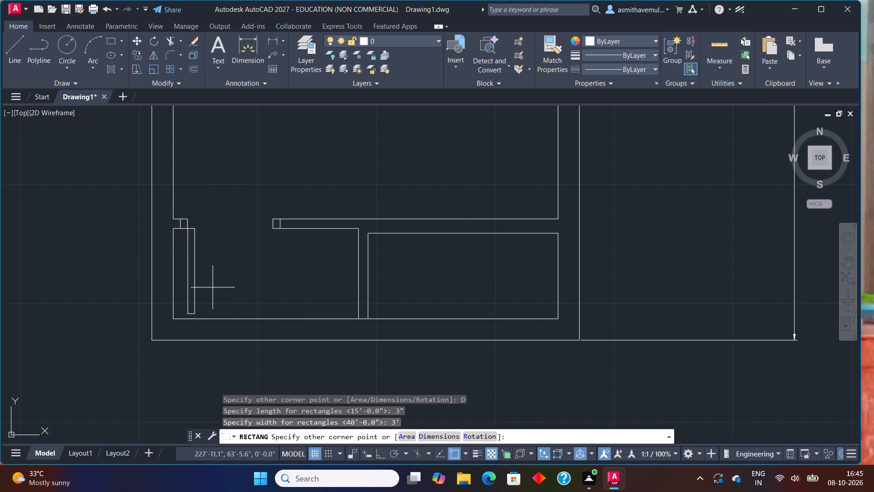
{"action": "middle_click_drag", "start_coordinate": [213, 287], "coordinate": [205, 261]}
{"action": "scroll", "coordinate": [201, 258], "scroll_direction": "up", "scroll_amount": 1}
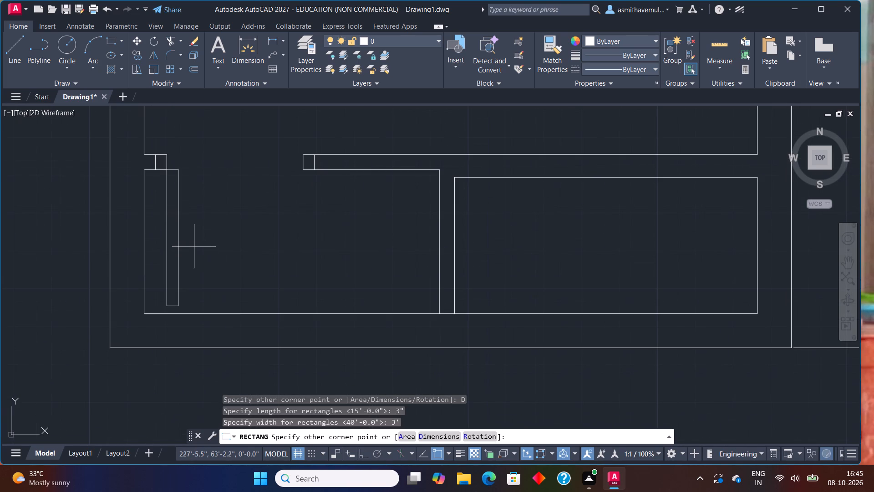
{"action": "type", "text": "ARC"}
{"action": "key", "text": "Return"}
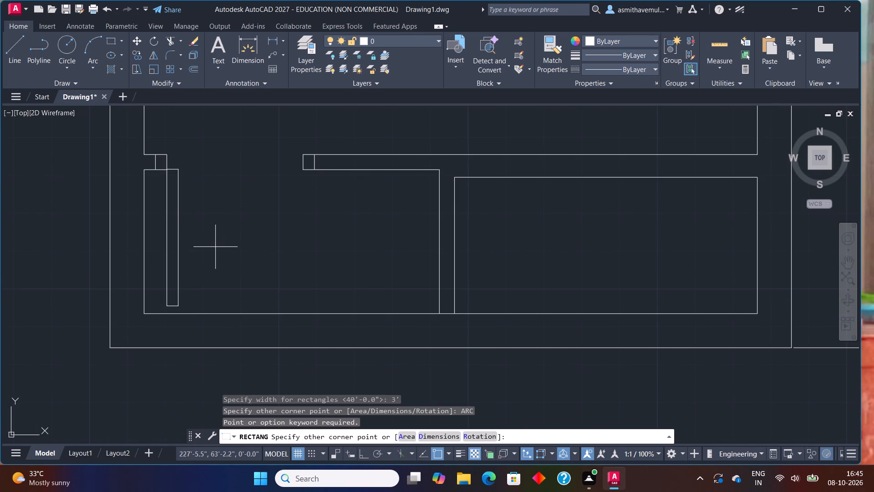
{"action": "scroll", "coordinate": [206, 254], "scroll_direction": "up", "scroll_amount": 1}
{"action": "left_click", "coordinate": [194, 326]}
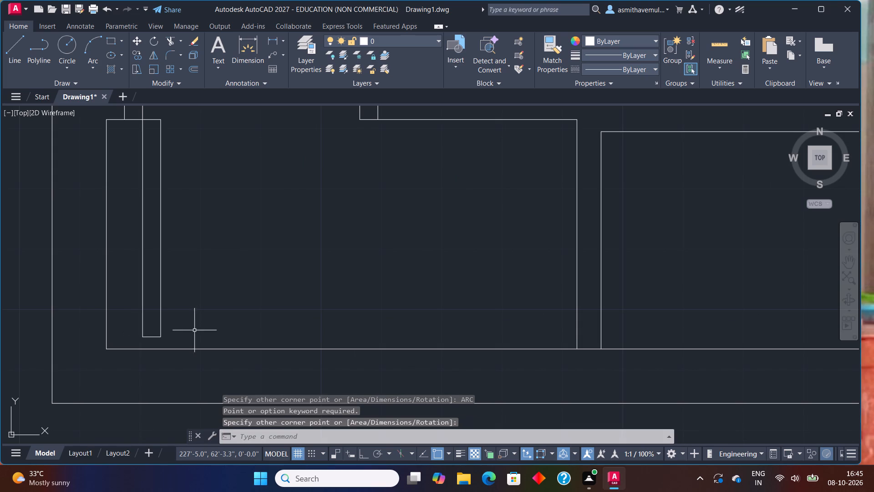
Draw the door swing as a three-point arc through the leaf's two bottom corners, ending at the opposite jamb's lower corner.
{"action": "type", "text": "ARC"}
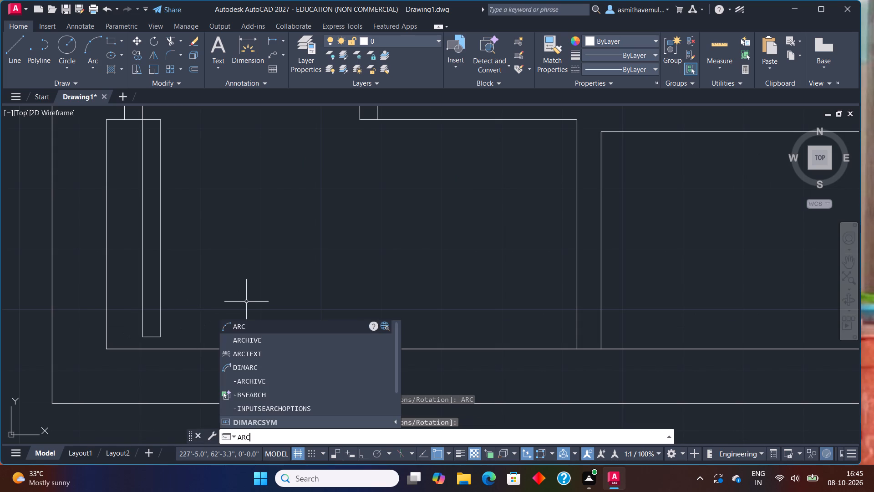
{"action": "key", "text": "Return"}
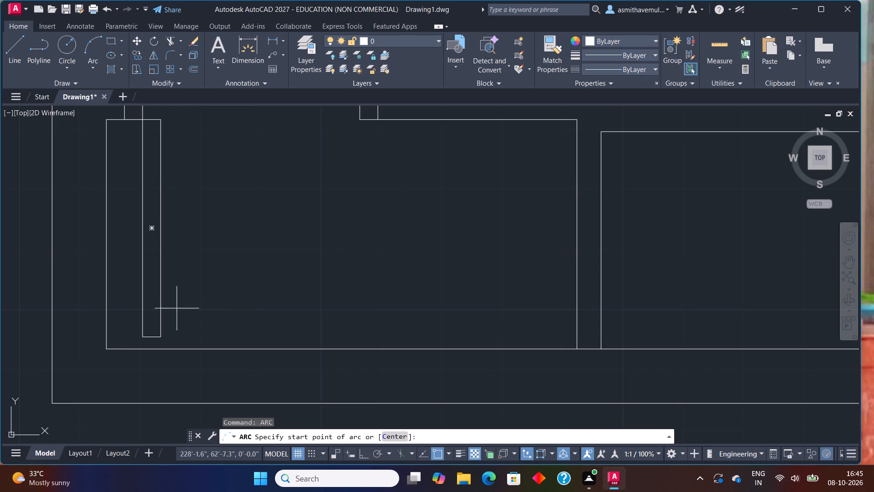
{"action": "left_click", "coordinate": [140, 337]}
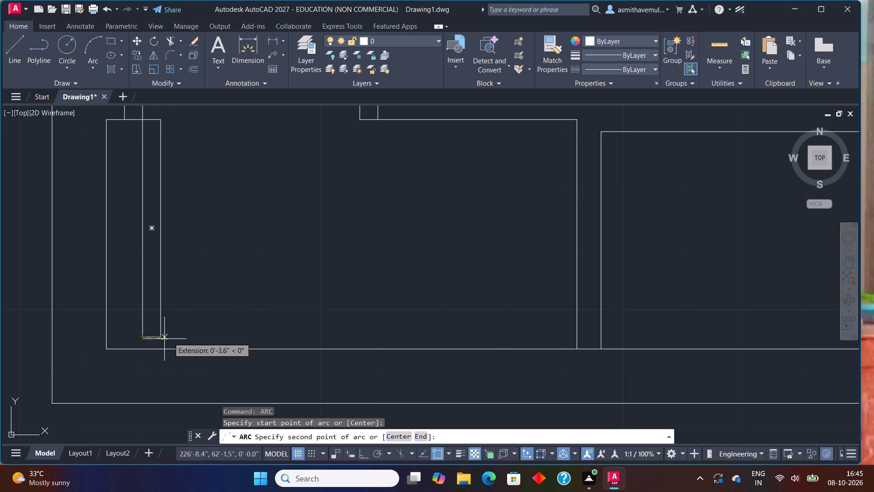
{"action": "left_click", "coordinate": [161, 336]}
{"action": "scroll", "coordinate": [315, 143], "scroll_direction": "down", "scroll_amount": 1}
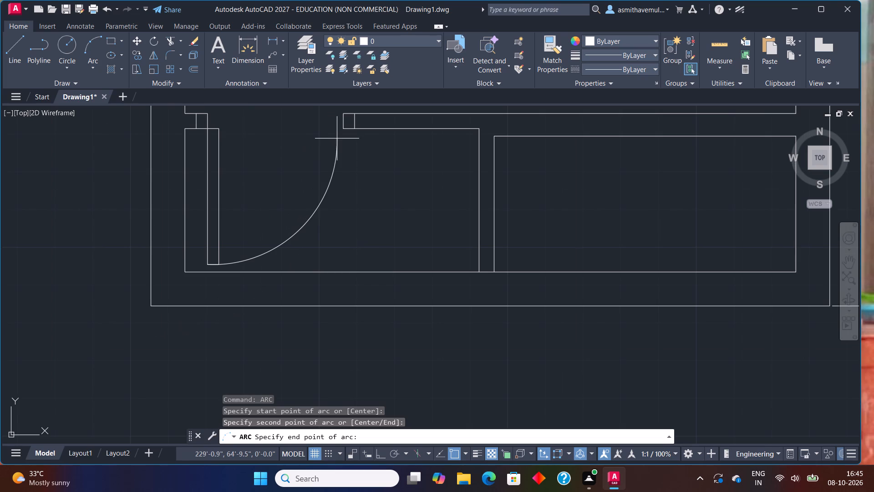
{"action": "left_click", "coordinate": [344, 128]}
Draw two short lines across the wall above the lower-right room, one partway along it and one at the inner exterior wall face.
{"action": "scroll", "coordinate": [437, 191], "scroll_direction": "down", "scroll_amount": 2}
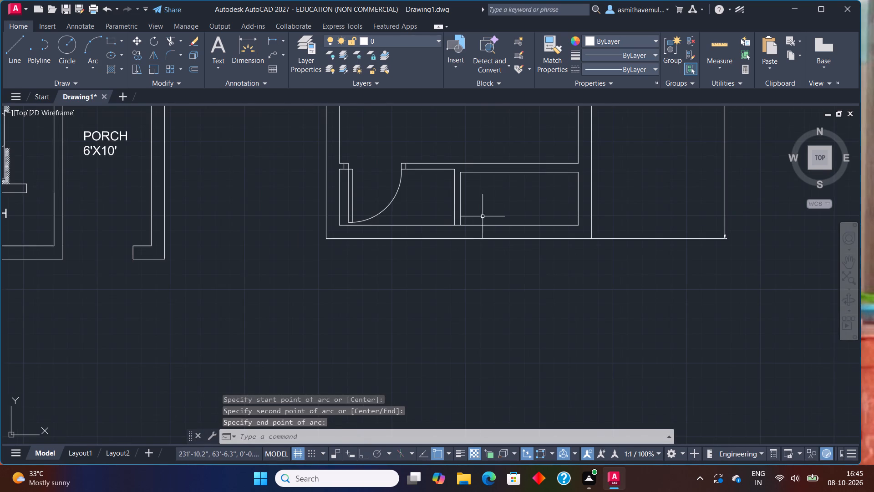
{"action": "middle_click_drag", "start_coordinate": [483, 216], "coordinate": [329, 282]}
{"action": "scroll", "coordinate": [382, 222], "scroll_direction": "up", "scroll_amount": 1}
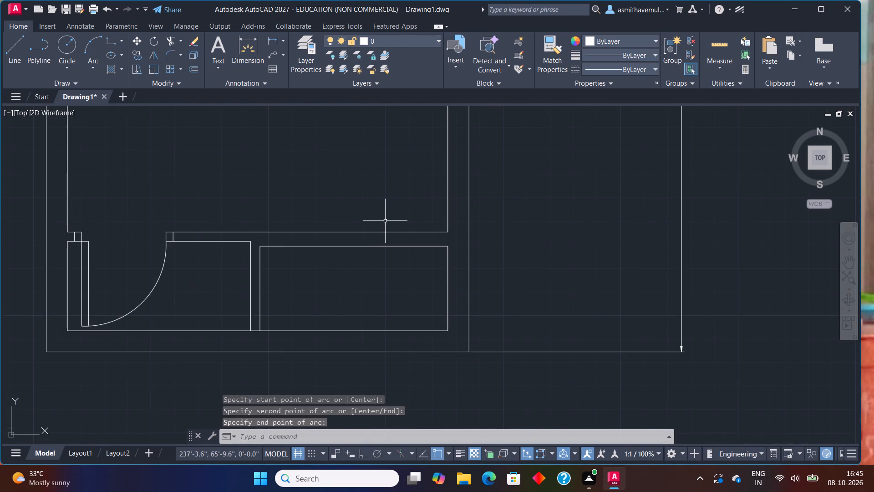
{"action": "key", "text": "l"}
{"action": "key", "text": "Return"}
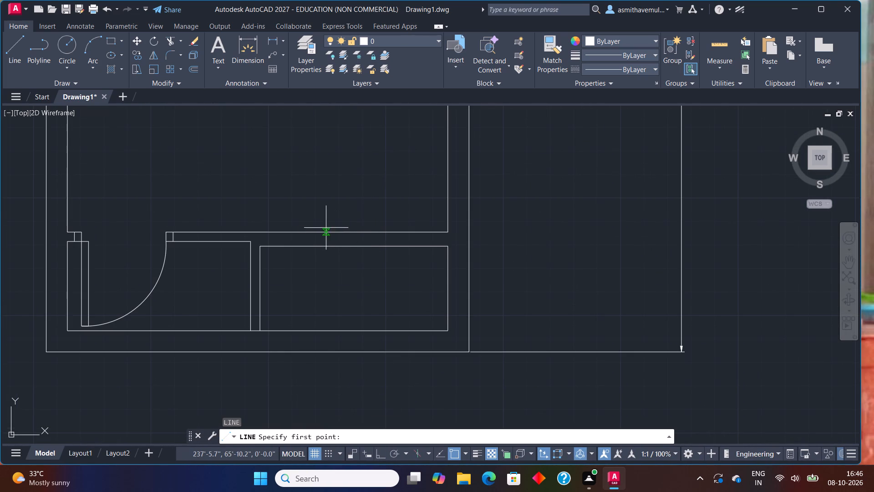
{"action": "left_click", "coordinate": [320, 234]}
{"action": "left_click", "coordinate": [320, 246]}
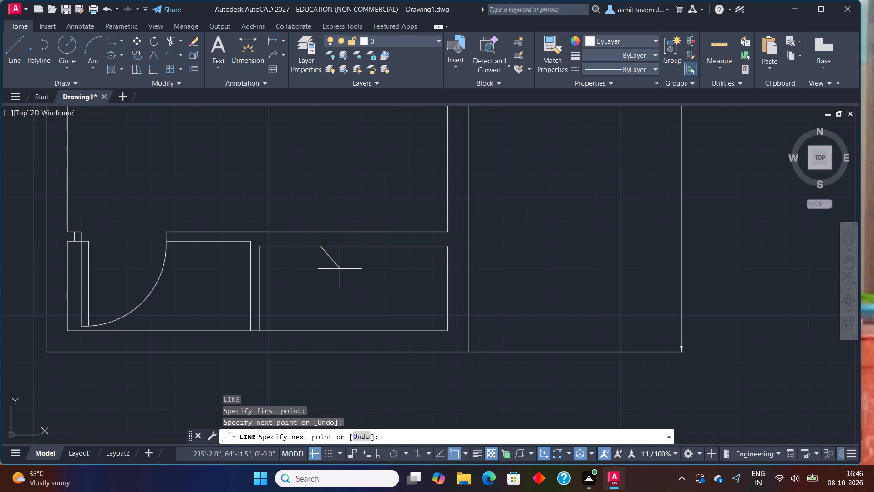
{"action": "key", "text": "Escape"}
{"action": "key", "text": "l"}
{"action": "key", "text": "Return"}
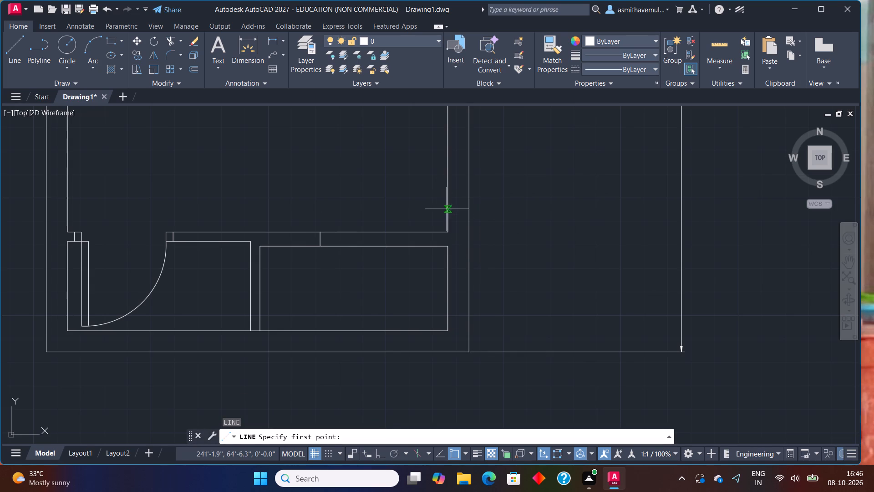
{"action": "left_click", "coordinate": [448, 231]}
{"action": "left_click", "coordinate": [448, 247]}
{"action": "key", "text": "Escape"}
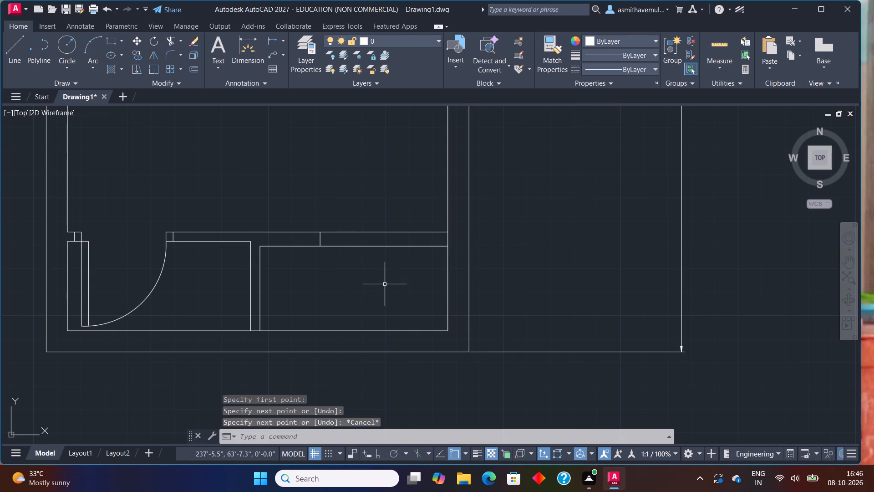
Trim the wall between the two short lines to open the lower-right room, and trim the line across the partition's base.
{"action": "type", "text": "TRIM"}
{"action": "key", "text": "Return"}
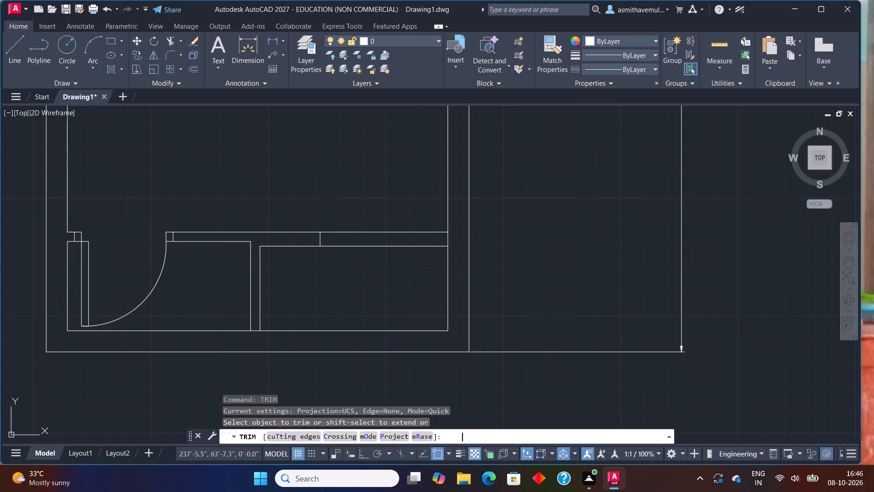
{"action": "left_click_drag", "start_coordinate": [379, 284], "coordinate": [378, 201]}
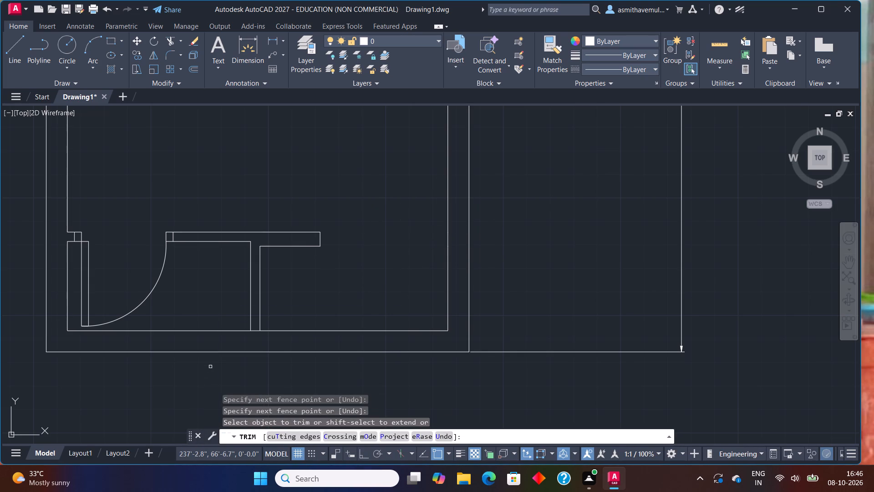
{"action": "scroll", "coordinate": [252, 337], "scroll_direction": "up", "scroll_amount": 1}
{"action": "left_click", "coordinate": [256, 327]}
{"action": "scroll", "coordinate": [366, 277], "scroll_direction": "down", "scroll_amount": 1}
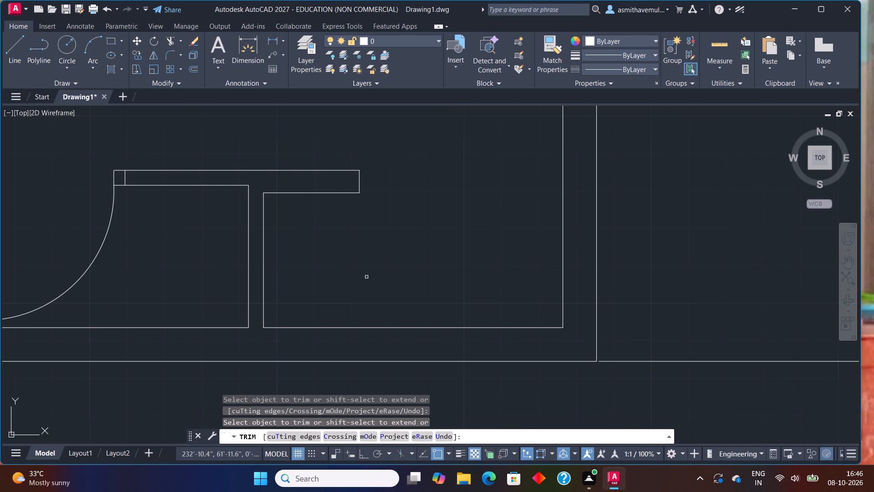
{"action": "scroll", "coordinate": [366, 277], "scroll_direction": "down", "scroll_amount": 2}
{"action": "middle_click_drag", "start_coordinate": [385, 235], "coordinate": [369, 292]}
{"action": "key", "text": "Escape"}
Turn on ortho and draw a jamb line across the upper horizontal wall, offset @-3",0 from its lower corner at the right exterior wall.
{"action": "scroll", "coordinate": [354, 205], "scroll_direction": "up", "scroll_amount": 1}
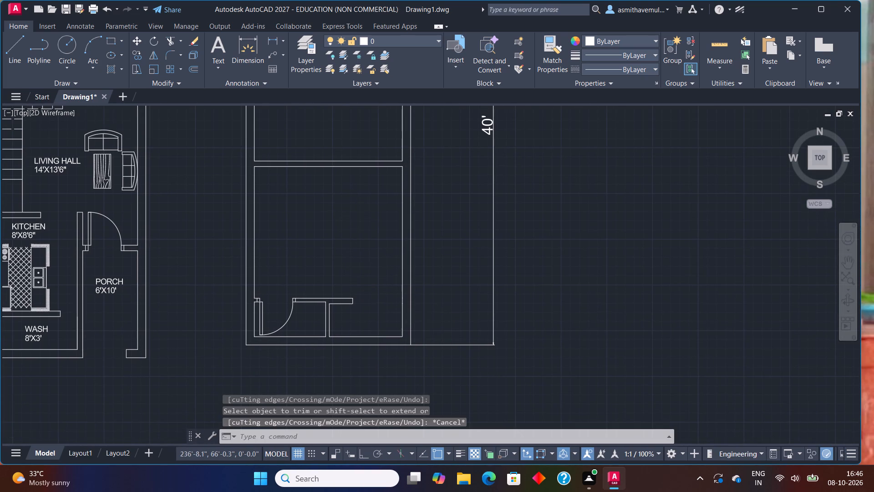
{"action": "middle_click_drag", "start_coordinate": [354, 205], "coordinate": [293, 316]}
{"action": "key", "text": "l"}
{"action": "key", "text": "Return"}
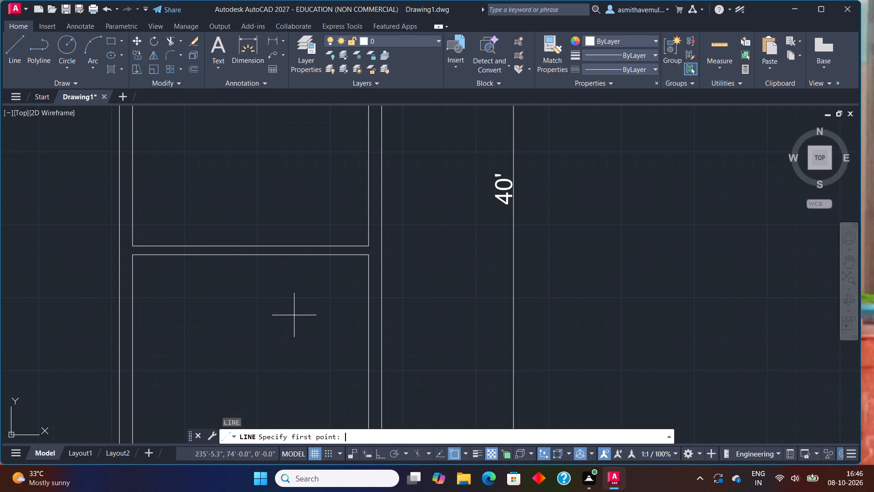
{"action": "type", "text": "FROM"}
{"action": "key", "text": "Return"}
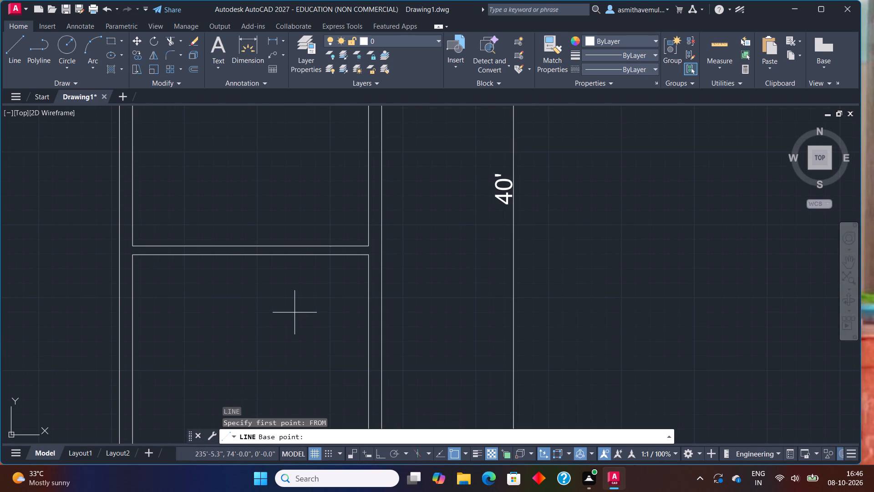
{"action": "left_click", "coordinate": [369, 256]}
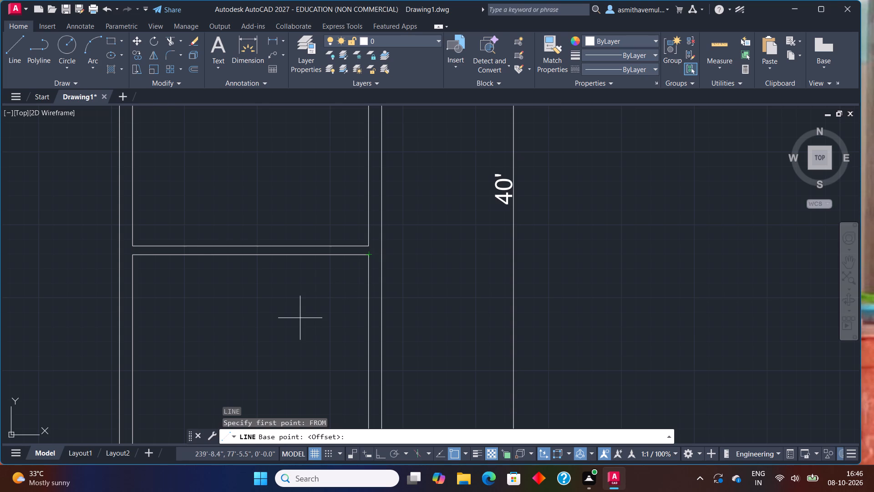
{"action": "type", "text": "@-3\",0"}
{"action": "key", "text": "Return"}
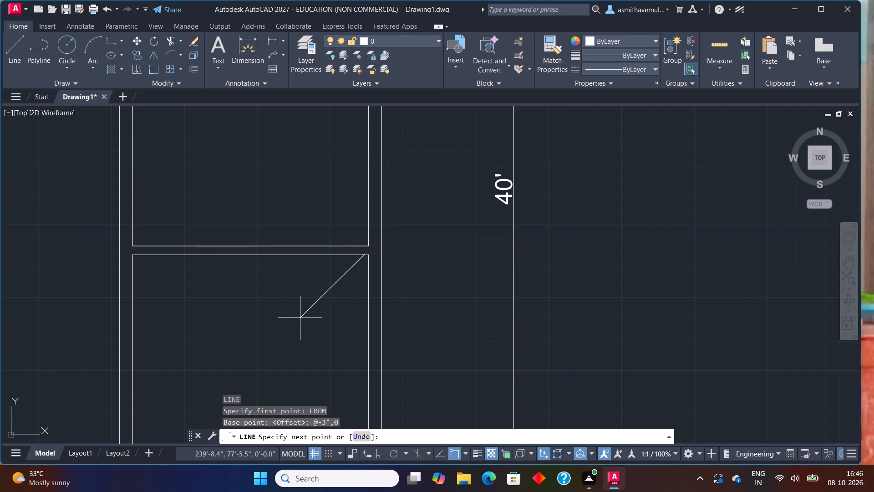
{"action": "key", "text": "F8"}
{"action": "scroll", "coordinate": [360, 235], "scroll_direction": "up", "scroll_amount": 2}
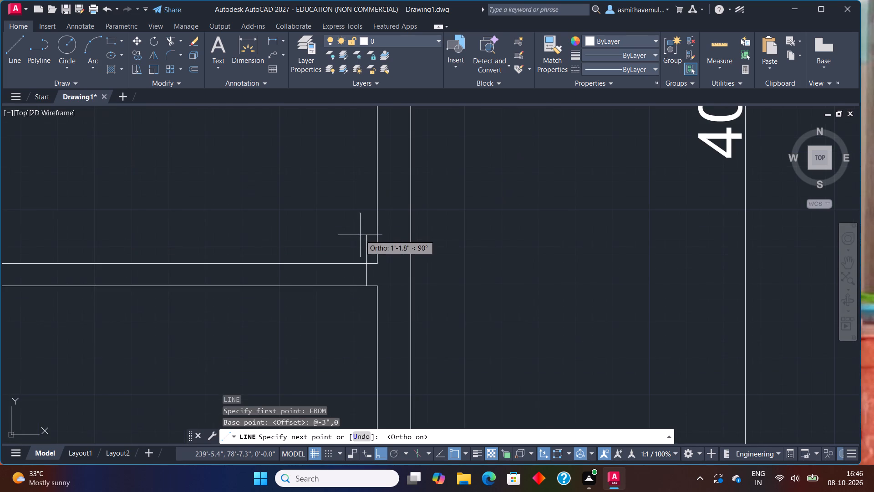
{"action": "left_click", "coordinate": [366, 265]}
{"action": "key", "text": "Escape"}
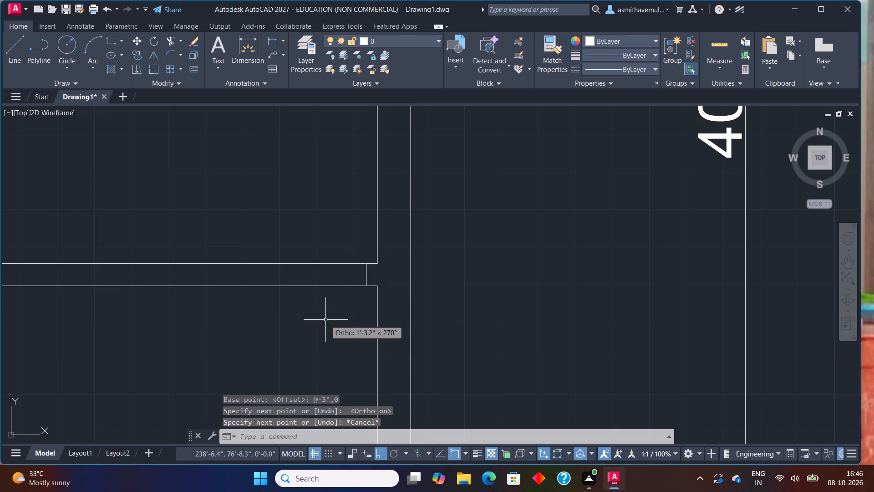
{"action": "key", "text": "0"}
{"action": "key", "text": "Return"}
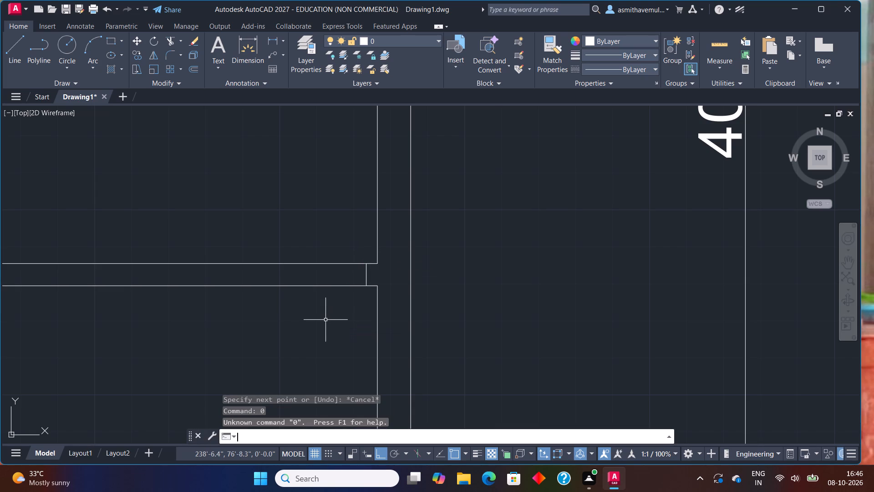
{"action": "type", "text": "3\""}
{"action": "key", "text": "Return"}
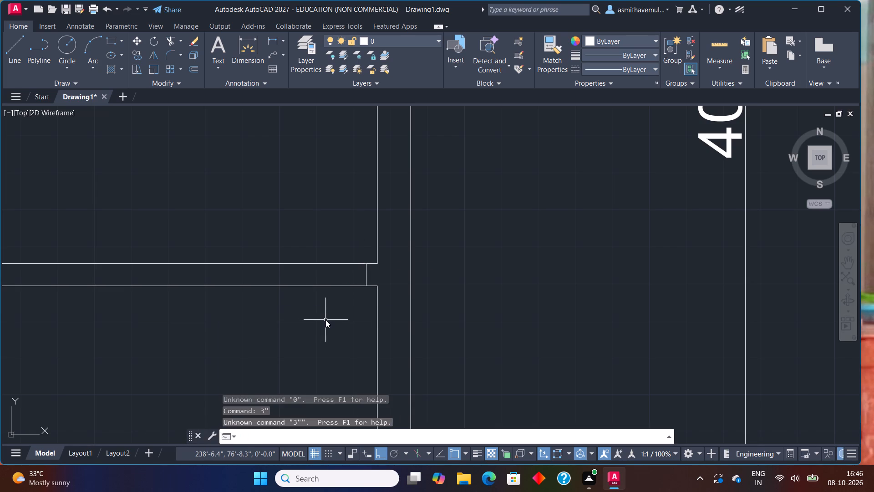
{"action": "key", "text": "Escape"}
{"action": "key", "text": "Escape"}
Offset the new jamb line 3" along the wall, away from the right exterior wall.
{"action": "key", "text": "o"}
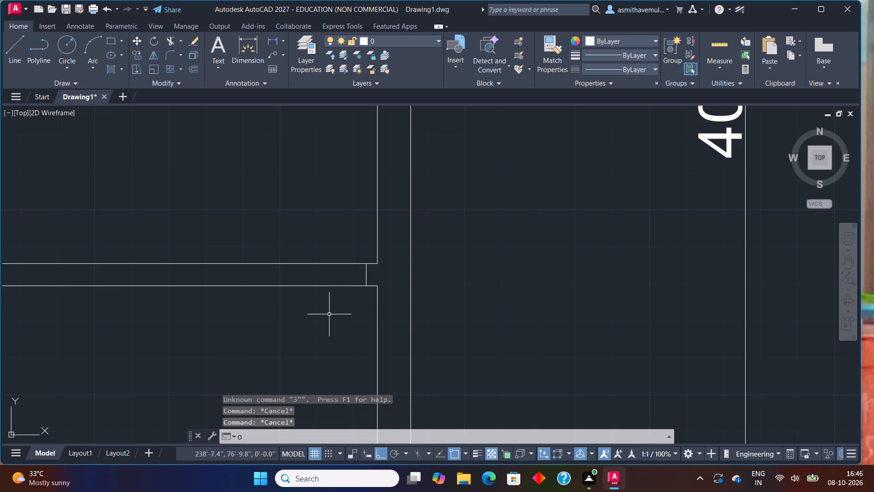
{"action": "key", "text": "Return"}
{"action": "type", "text": "3\""}
{"action": "key", "text": "Return"}
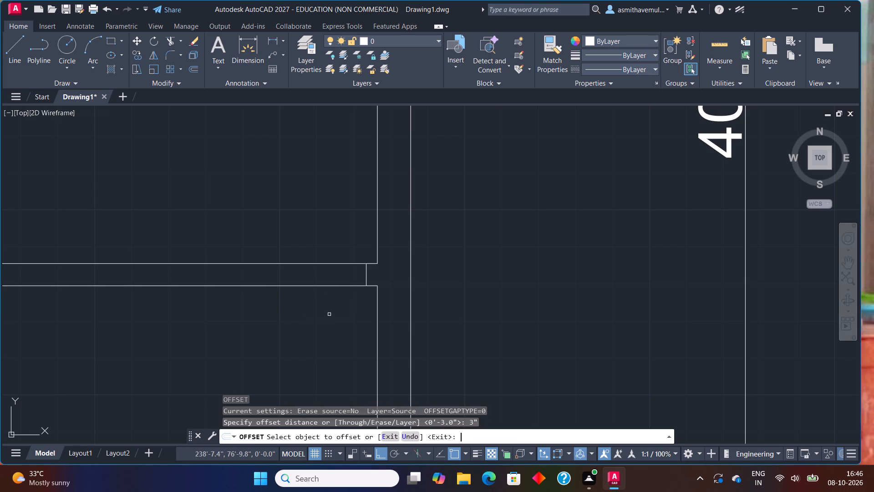
{"action": "left_click", "coordinate": [366, 272]}
{"action": "left_click", "coordinate": [341, 278]}
{"action": "key", "text": "Escape"}
Offset the inner jamb line 3' farther along the wall to mark the other side of the door opening.
{"action": "key", "text": "o"}
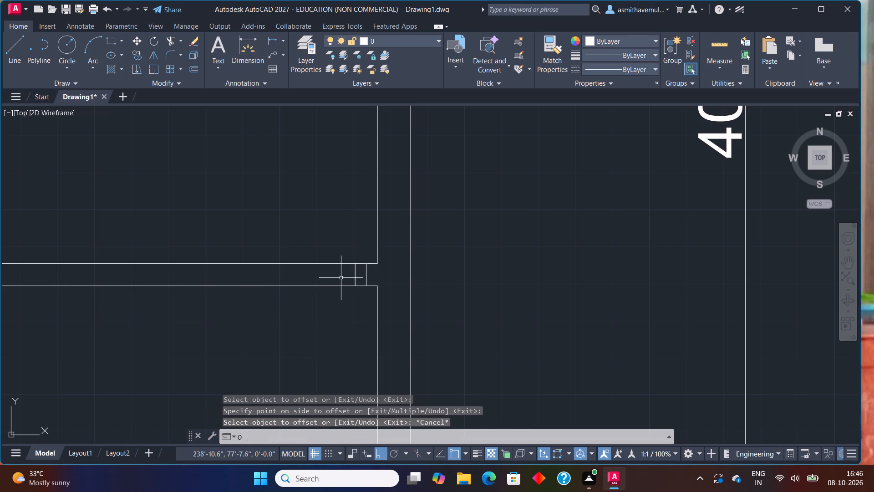
{"action": "key", "text": "Return"}
{"action": "type", "text": "3'"}
{"action": "key", "text": "Return"}
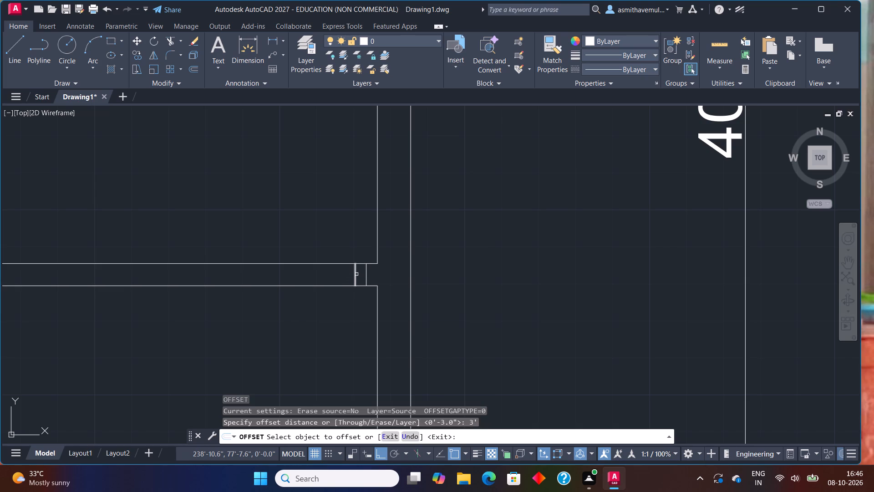
{"action": "left_click", "coordinate": [356, 274]}
{"action": "left_click", "coordinate": [265, 273]}
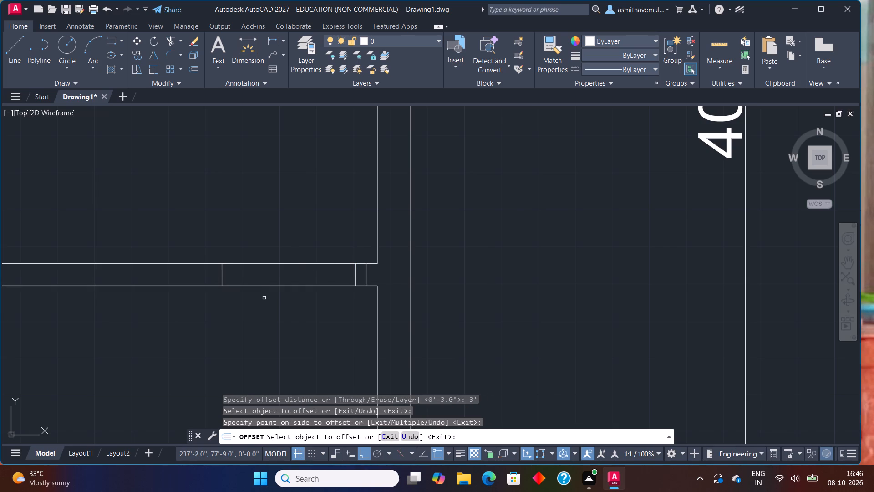
{"action": "scroll", "coordinate": [305, 359], "scroll_direction": "down", "scroll_amount": 1}
{"action": "middle_click_drag", "start_coordinate": [305, 359], "coordinate": [320, 341]}
{"action": "key", "text": "Escape"}
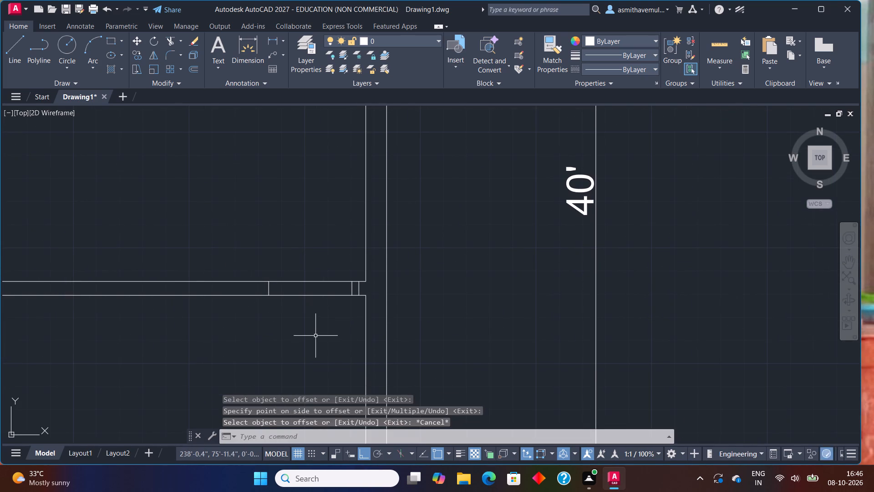
Offset the opening's far line another 3" away from the exterior wall to complete the second door jamb.
{"action": "key", "text": "o"}
{"action": "key", "text": "Return"}
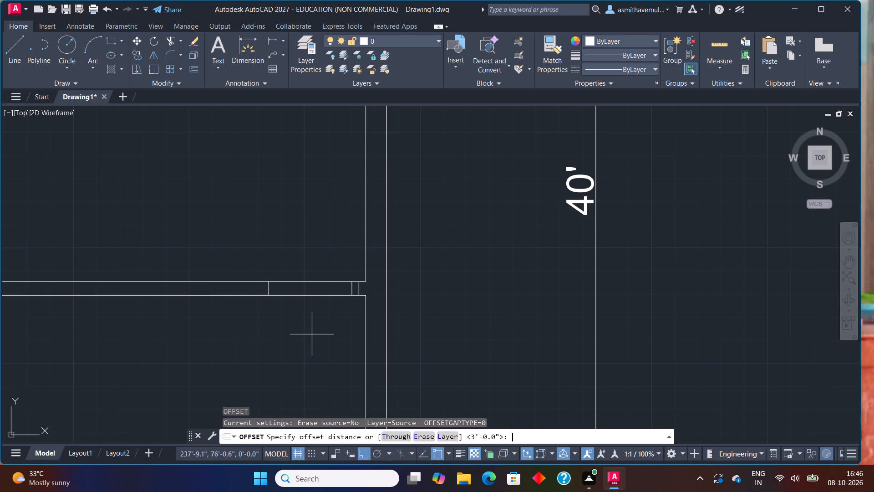
{"action": "type", "text": "3\""}
{"action": "key", "text": "Return"}
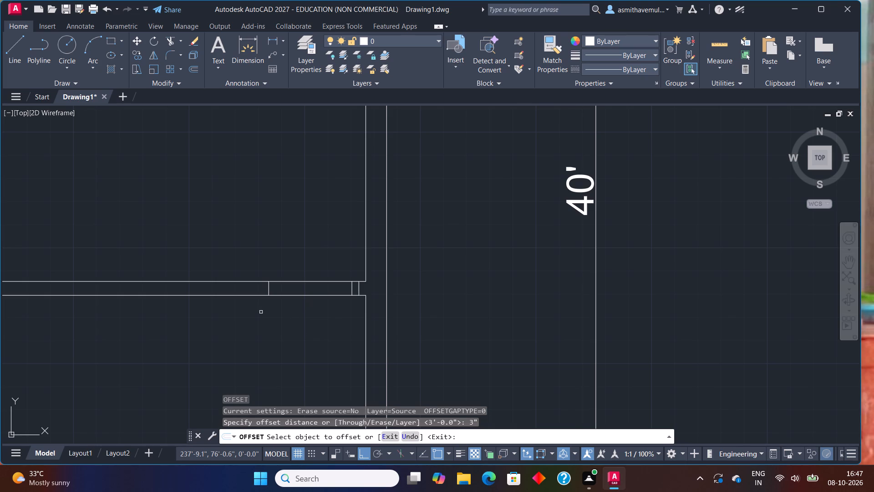
{"action": "scroll", "coordinate": [261, 312], "scroll_direction": "up", "scroll_amount": 1}
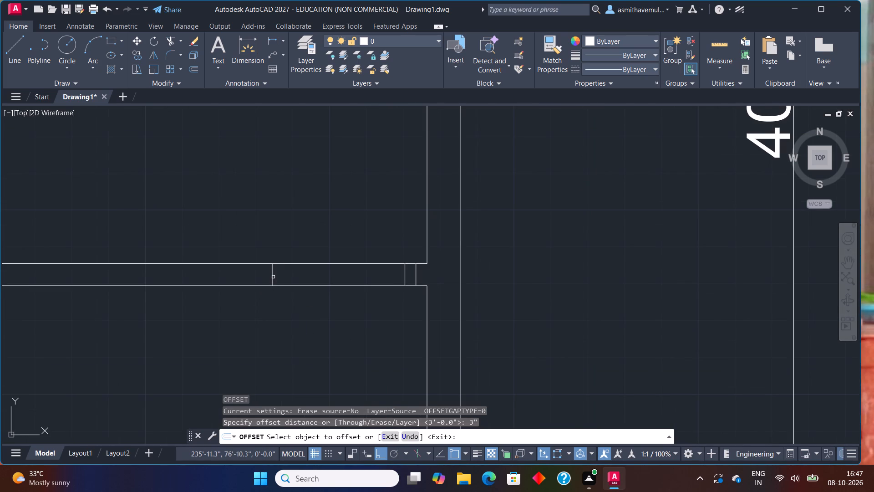
{"action": "left_click", "coordinate": [273, 277]}
{"action": "left_click", "coordinate": [262, 274]}
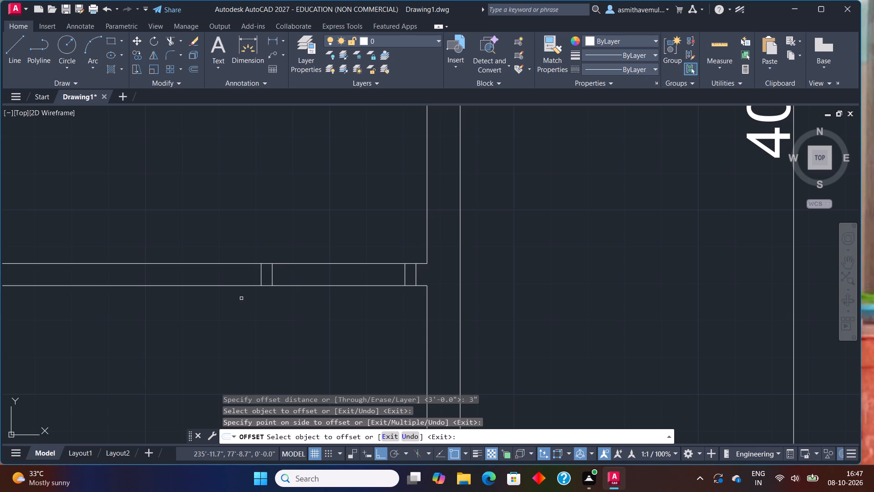
{"action": "key", "text": "Escape"}
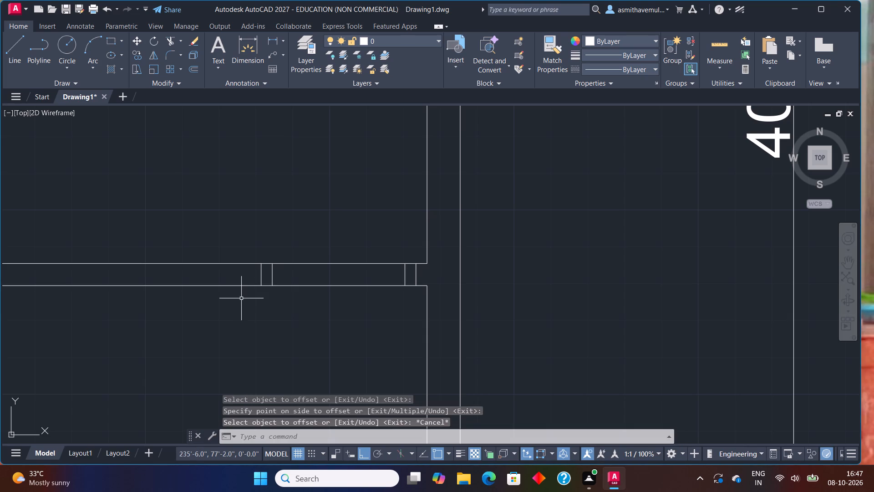
Trim both wall lines between the two inner jamb lines to open the doorway.
{"action": "type", "text": "TRIM"}
{"action": "key", "text": "Return"}
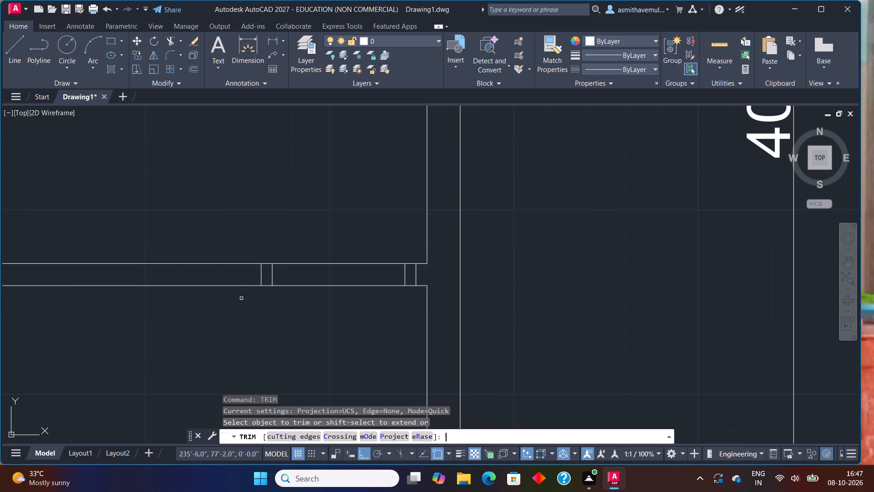
{"action": "left_click_drag", "start_coordinate": [339, 299], "coordinate": [335, 224]}
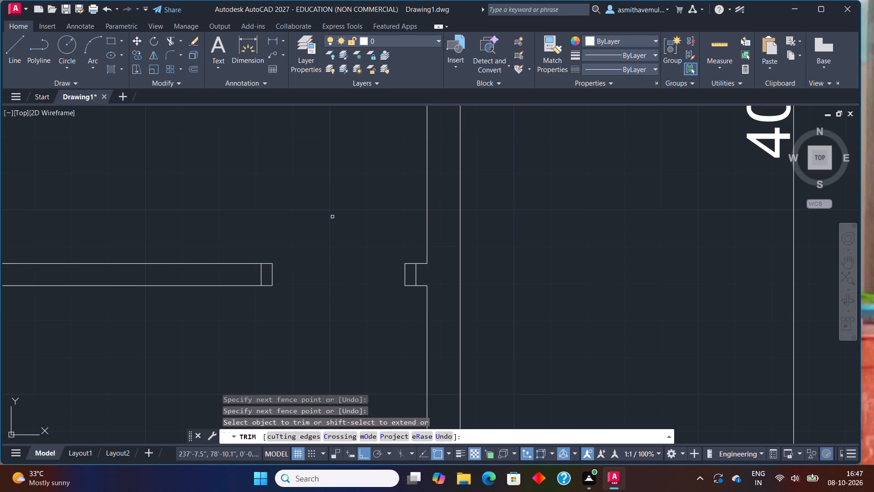
{"action": "key", "text": "Escape"}
Draw a 3" by 3' rectangle as the door leaf, hanging down from the lower inner corner of the jamb beside the exterior wall.
{"action": "scroll", "coordinate": [332, 220], "scroll_direction": "down", "scroll_amount": 1}
{"action": "scroll", "coordinate": [363, 279], "scroll_direction": "down", "scroll_amount": 1}
{"action": "middle_click_drag", "start_coordinate": [365, 293], "coordinate": [307, 244]}
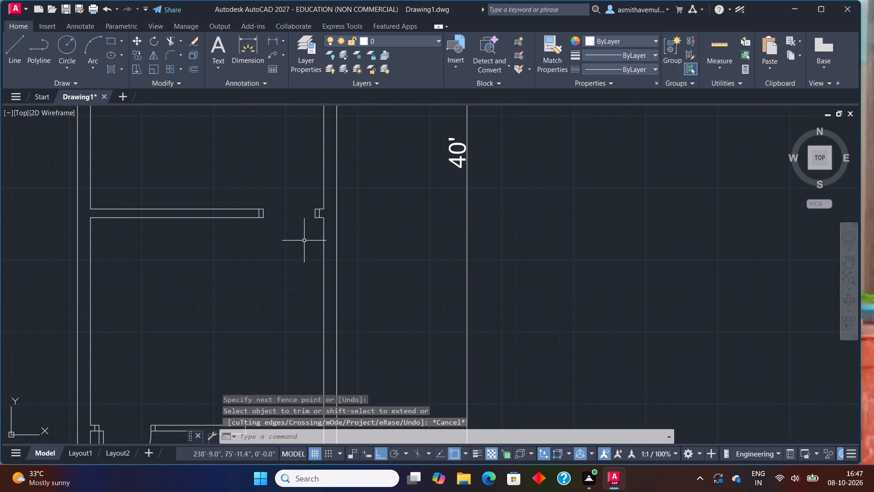
{"action": "type", "text": "REC"}
{"action": "key", "text": "Return"}
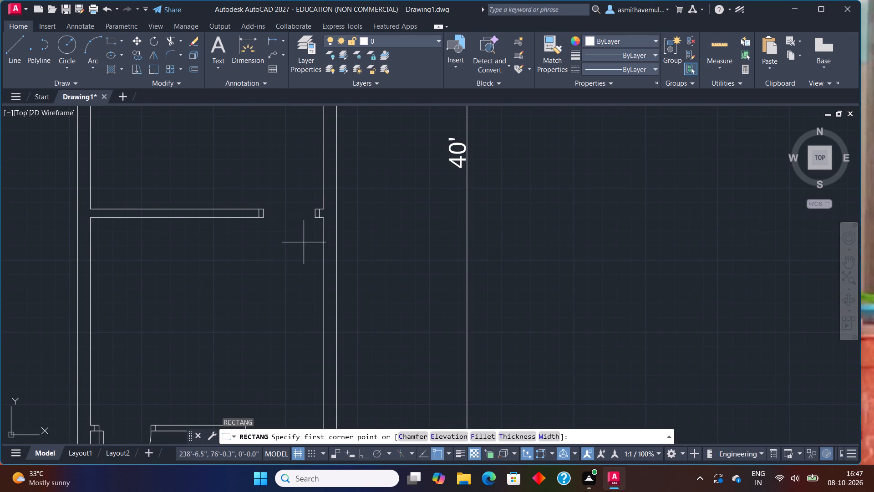
{"action": "scroll", "coordinate": [310, 238], "scroll_direction": "up", "scroll_amount": 1}
{"action": "middle_click_drag", "start_coordinate": [311, 236], "coordinate": [320, 254]}
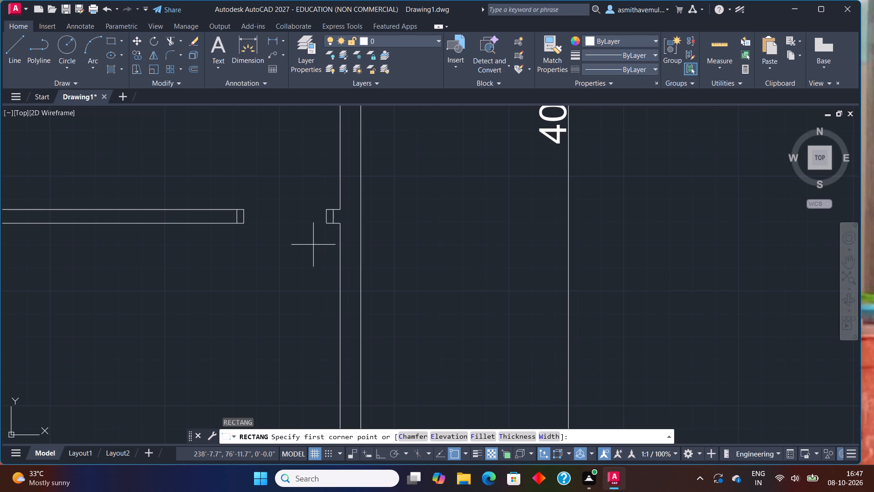
{"action": "left_click", "coordinate": [325, 226]}
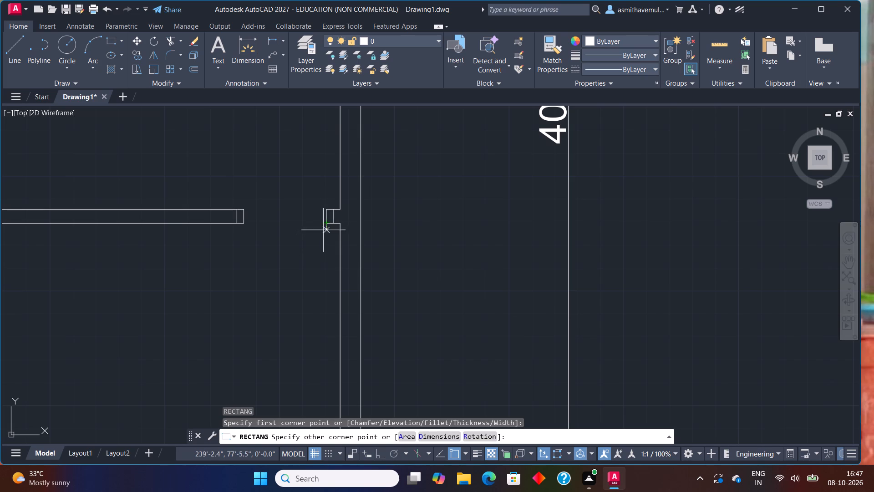
{"action": "key", "text": "d"}
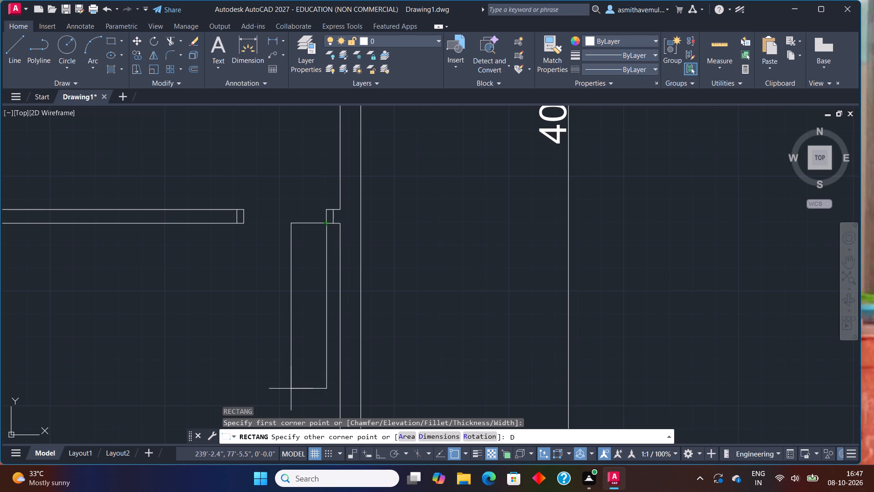
{"action": "key", "text": "Return"}
{"action": "key", "text": "3"}
{"action": "key", "text": "shift+quotedbl"}
{"action": "key", "text": "Return"}
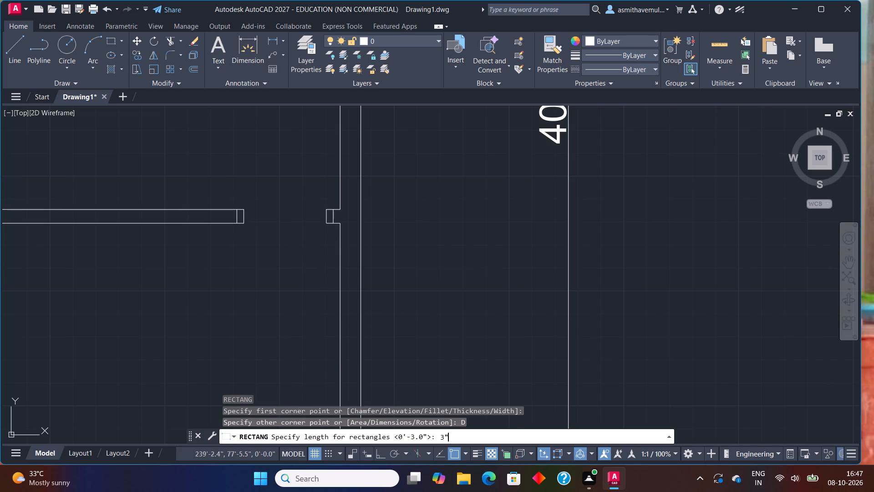
{"action": "type", "text": "3'"}
{"action": "key", "text": "Return"}
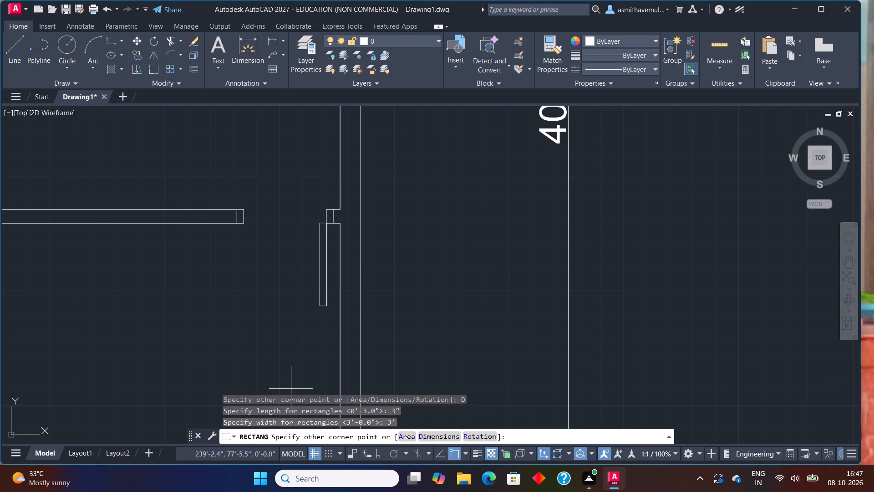
{"action": "scroll", "coordinate": [291, 377], "scroll_direction": "up", "scroll_amount": 2}
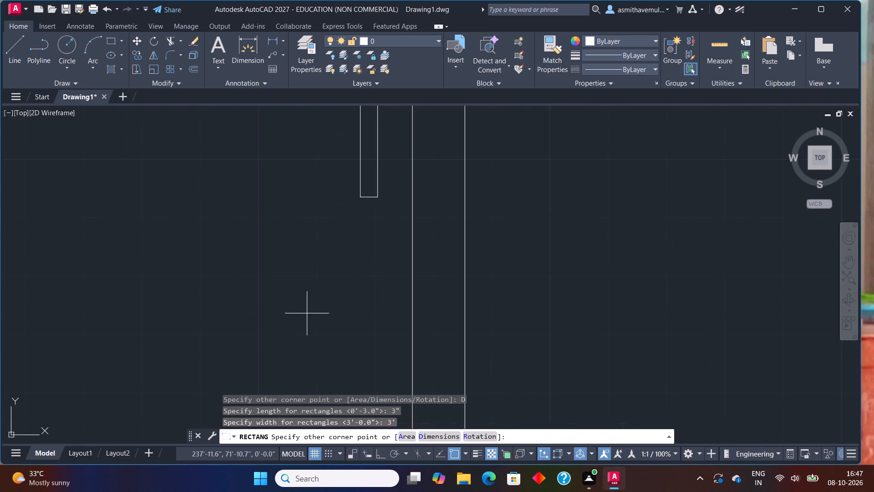
{"action": "left_click", "coordinate": [310, 307]}
Draw the door swing as a three-point arc through the leaf's two bottom corners, ending at the opposite jamb's lower corner.
{"action": "scroll", "coordinate": [337, 282], "scroll_direction": "down", "scroll_amount": 1}
{"action": "middle_click_drag", "start_coordinate": [337, 282], "coordinate": [377, 321]}
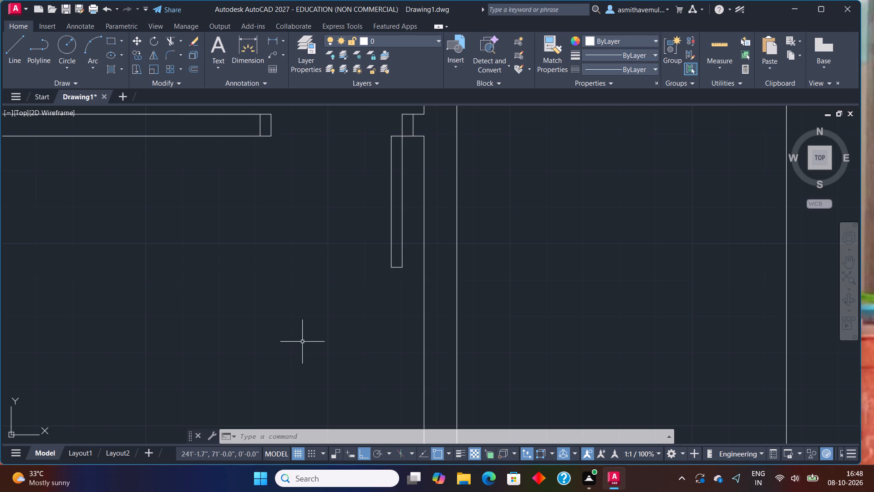
{"action": "middle_click_drag", "start_coordinate": [310, 329], "coordinate": [356, 354]}
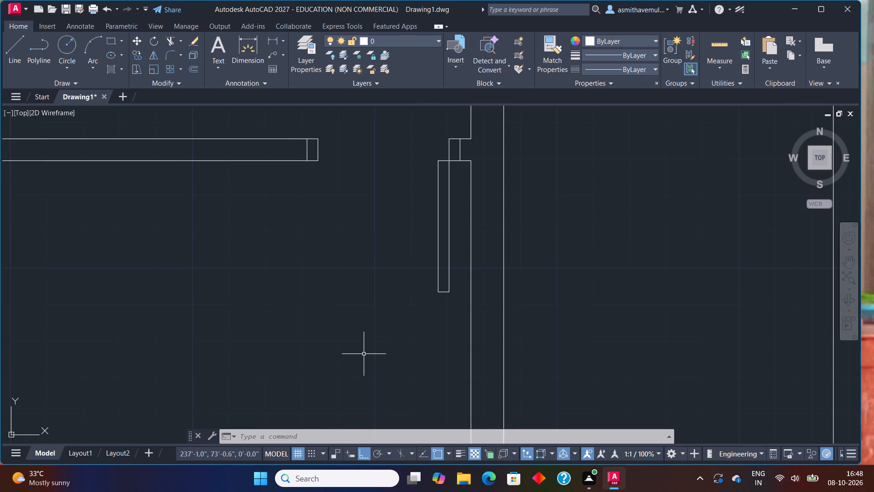
{"action": "type", "text": "ARC"}
{"action": "key", "text": "Return"}
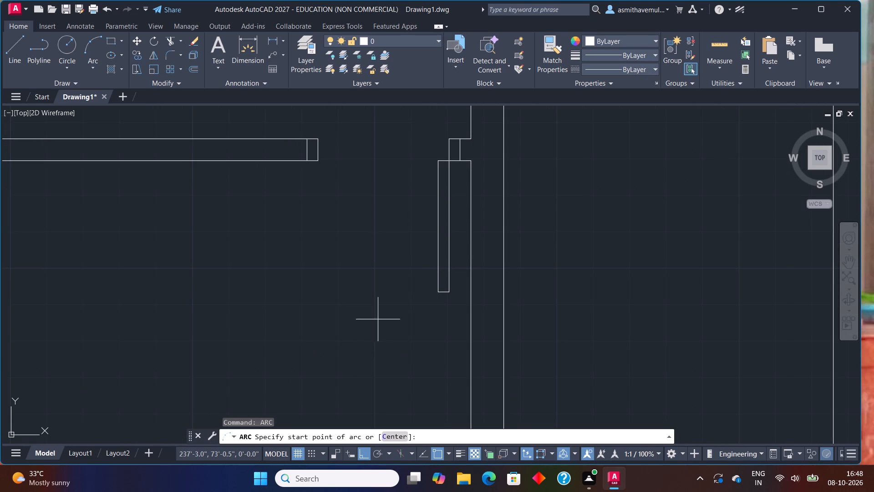
{"action": "left_click", "coordinate": [452, 292]}
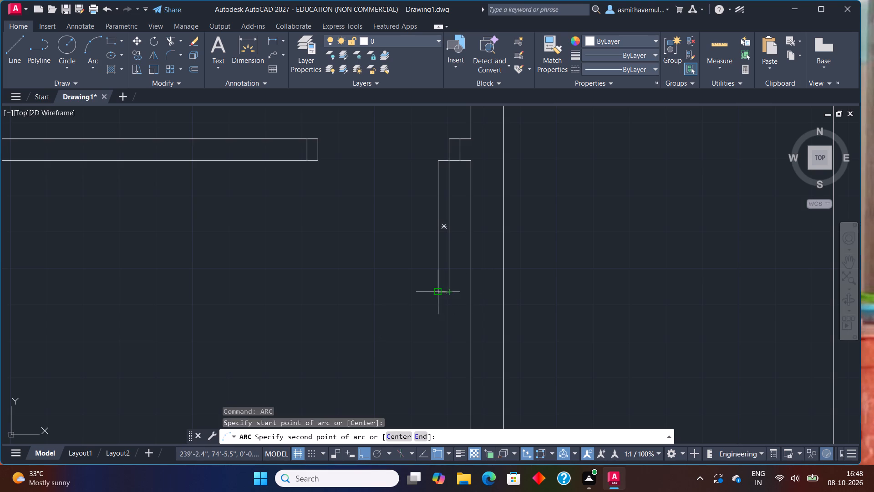
{"action": "left_click", "coordinate": [434, 292]}
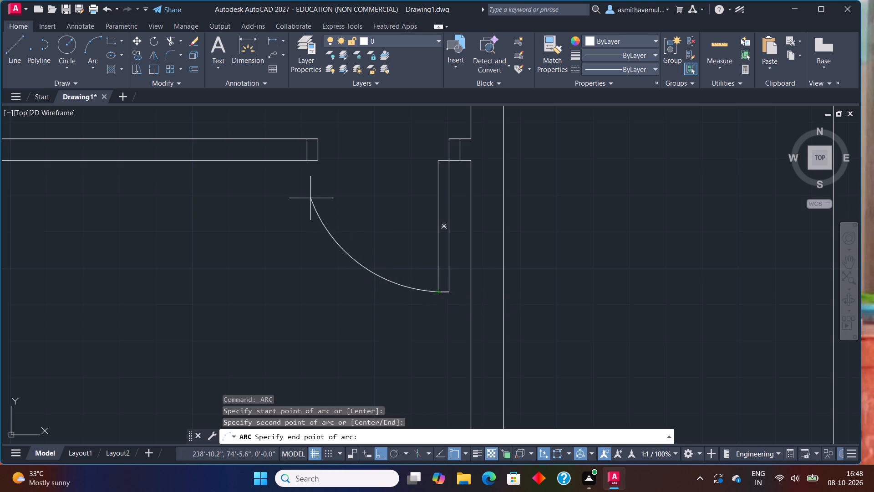
{"action": "left_click", "coordinate": [316, 161]}
Draw a jamb line across the next horizontal wall up, offset @-3",0 from its upper corner at the right exterior wall.
{"action": "scroll", "coordinate": [404, 212], "scroll_direction": "down", "scroll_amount": 2}
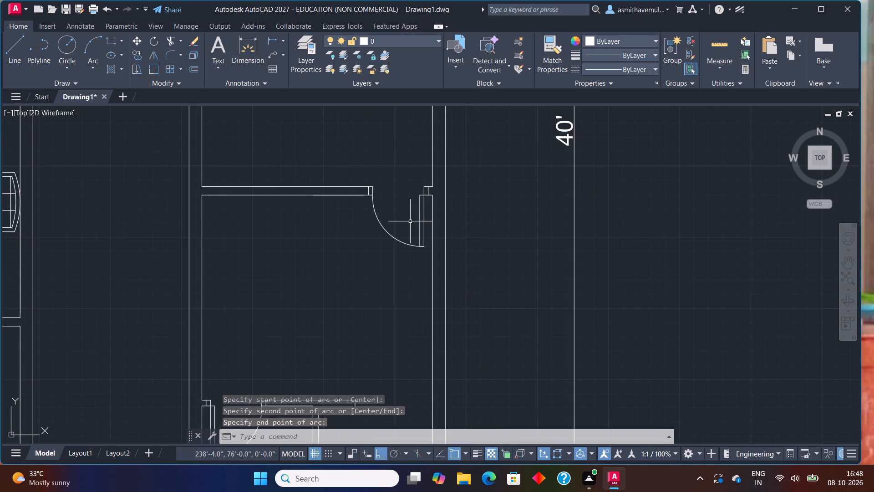
{"action": "scroll", "coordinate": [503, 258], "scroll_direction": "down", "scroll_amount": 1}
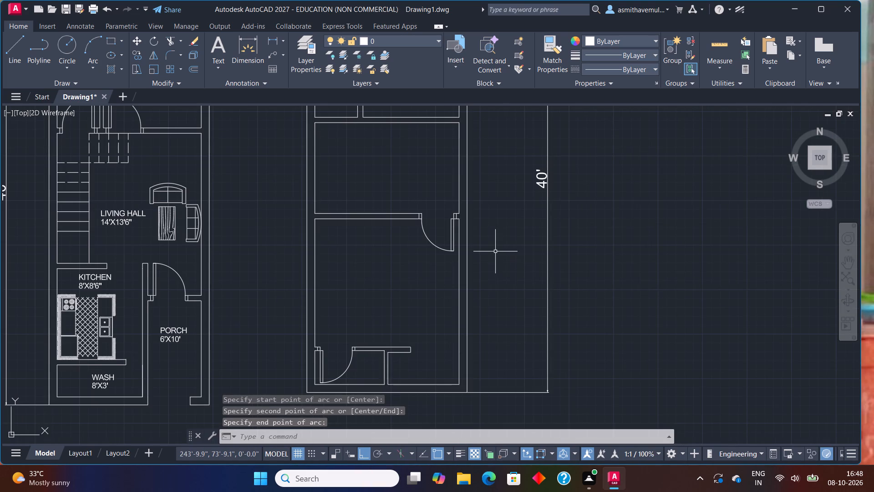
{"action": "middle_click_drag", "start_coordinate": [494, 251], "coordinate": [497, 286]}
{"action": "middle_click_drag", "start_coordinate": [401, 192], "coordinate": [386, 272]}
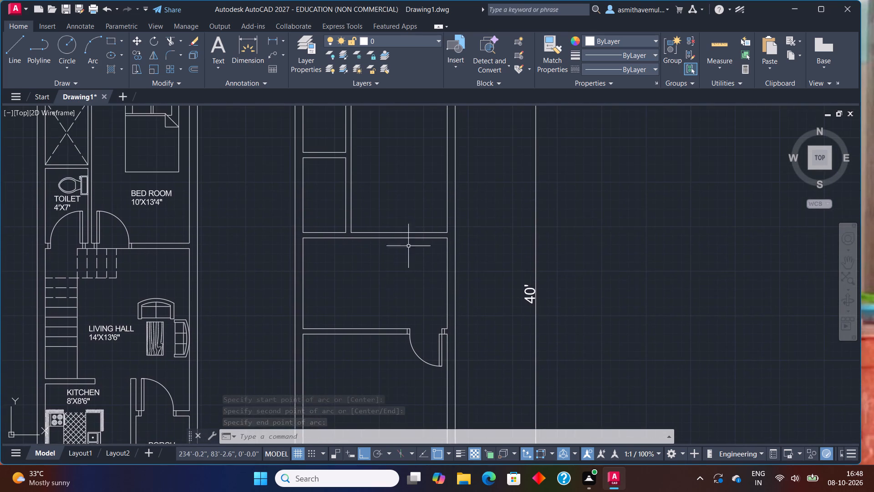
{"action": "scroll", "coordinate": [413, 243], "scroll_direction": "up", "scroll_amount": 1}
{"action": "key", "text": "l"}
{"action": "key", "text": "Return"}
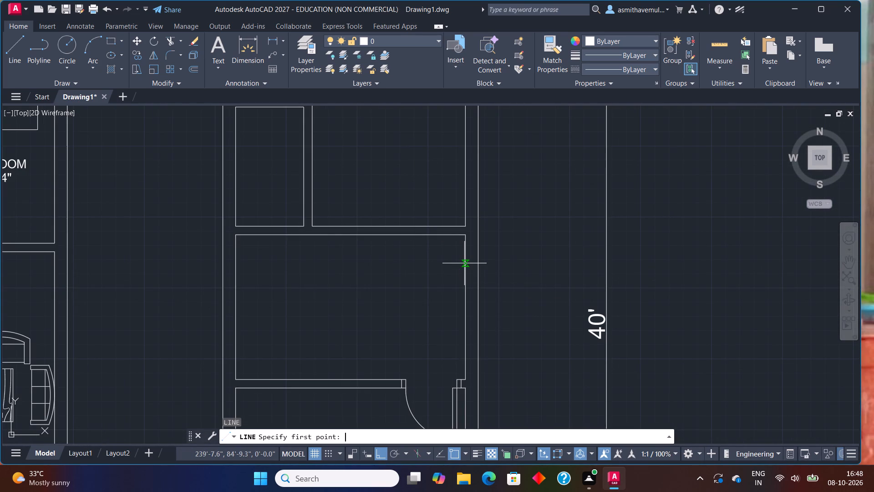
{"action": "type", "text": "FROM"}
{"action": "key", "text": "Return"}
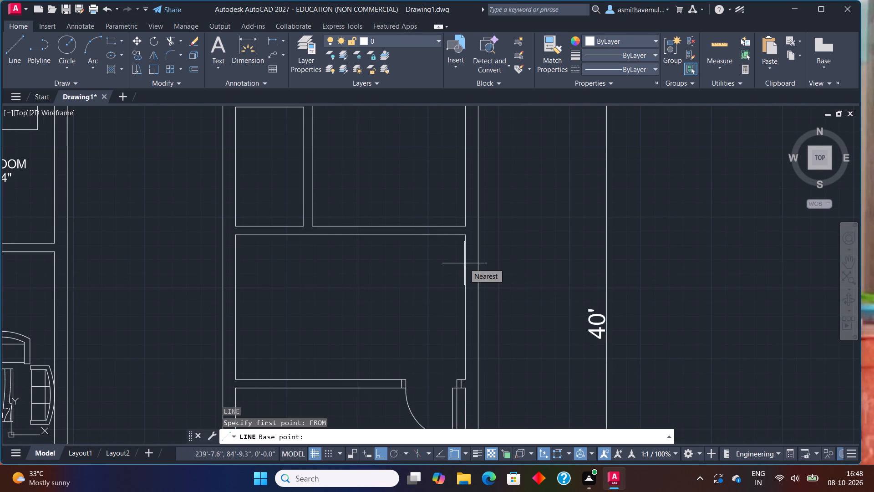
{"action": "left_click", "coordinate": [464, 224]}
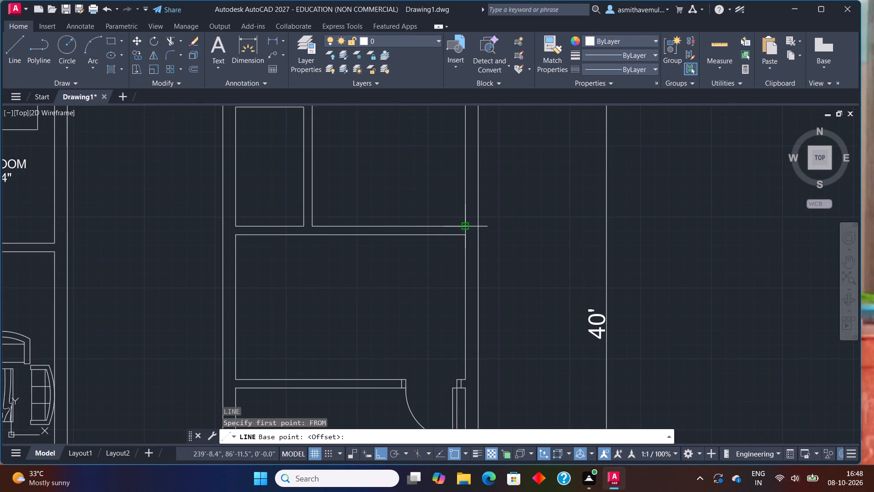
{"action": "middle_click_drag", "start_coordinate": [440, 229], "coordinate": [442, 325]}
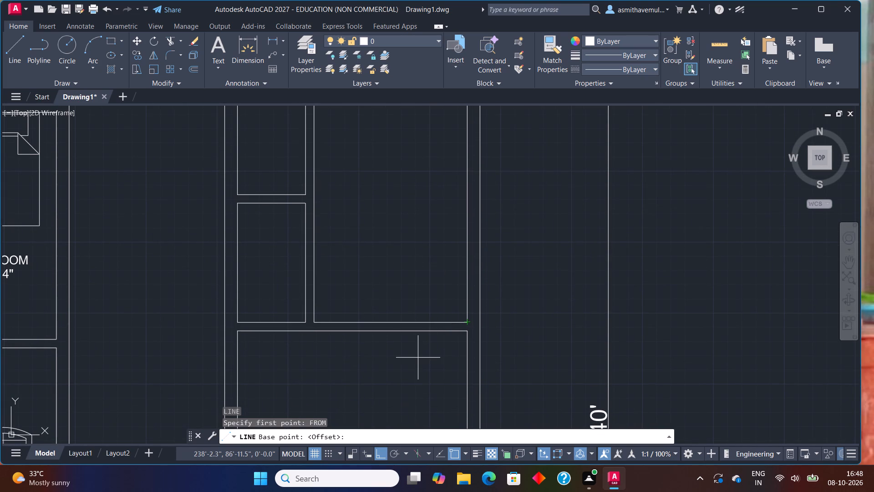
{"action": "type", "text": "@-3\",0"}
{"action": "key", "text": "Return"}
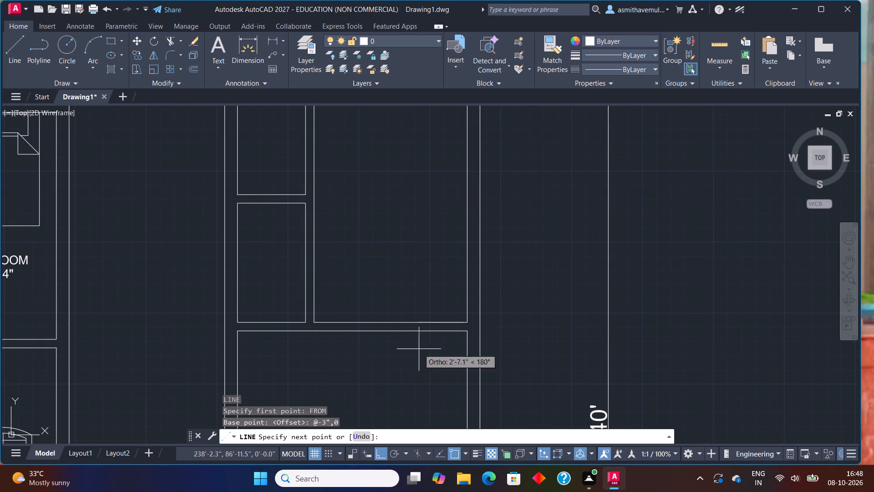
{"action": "scroll", "coordinate": [461, 317], "scroll_direction": "up", "scroll_amount": 1}
{"action": "left_click", "coordinate": [462, 340]}
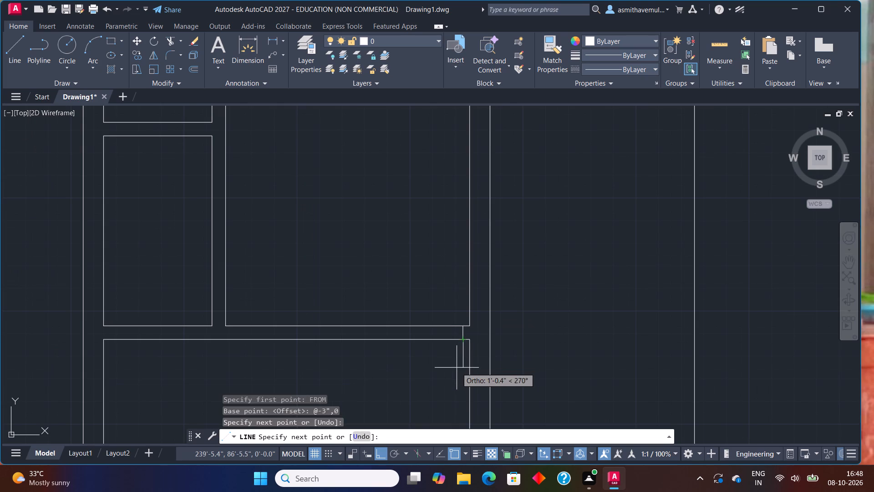
Offset the new jamb line 3" inward along the horizontal wall, away from the right exterior wall.
{"action": "key", "text": "Escape"}
{"action": "key", "text": "o"}
{"action": "key", "text": "Return"}
{"action": "type", "text": "3\""}
{"action": "key", "text": "Return"}
{"action": "scroll", "coordinate": [447, 334], "scroll_direction": "up", "scroll_amount": 1}
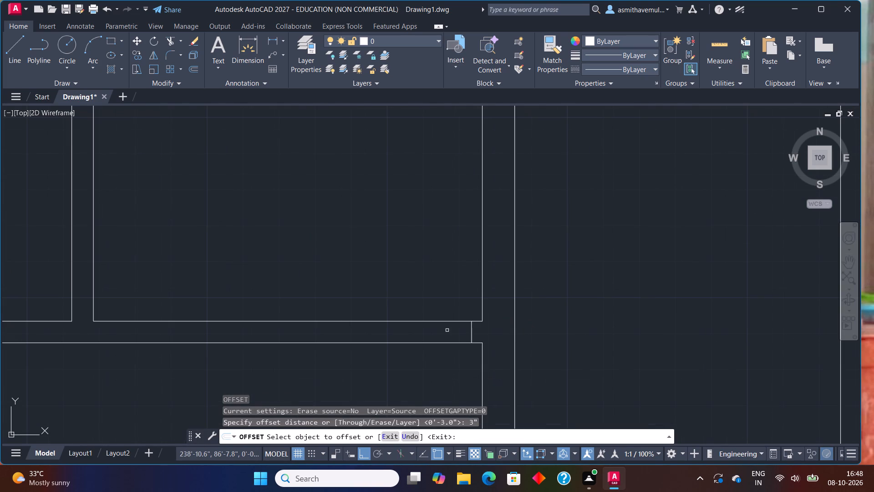
{"action": "left_click", "coordinate": [471, 332]}
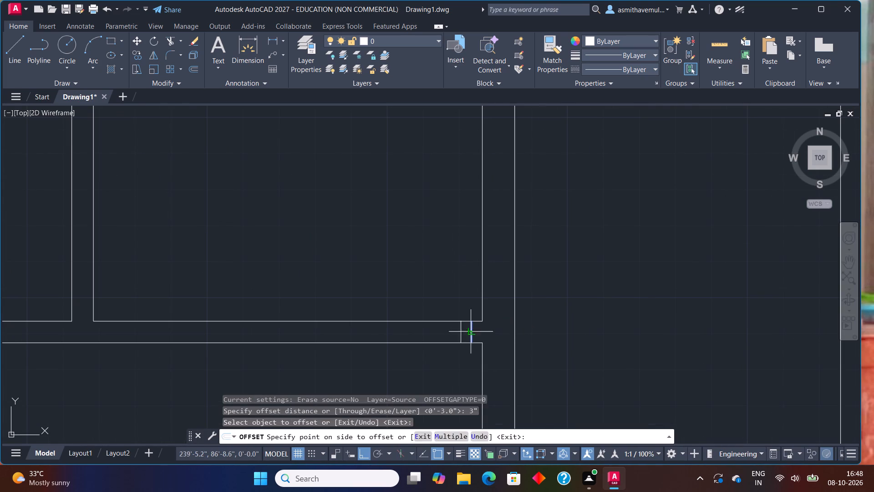
{"action": "left_click", "coordinate": [441, 340]}
{"action": "key", "text": "Escape"}
Offset the inner jamb line 3' along the same wall, away from the exterior wall, to mark the door width.
{"action": "key", "text": "o"}
{"action": "key", "text": "Return"}
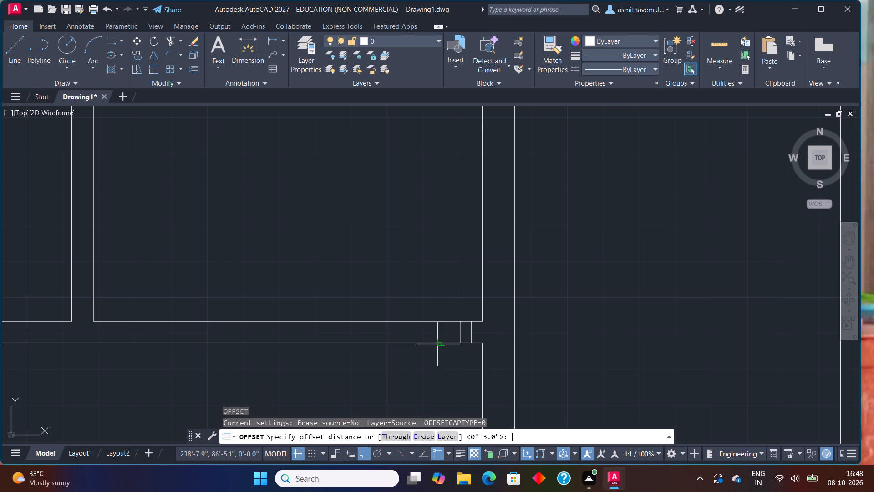
{"action": "type", "text": "3'"}
{"action": "key", "text": "Return"}
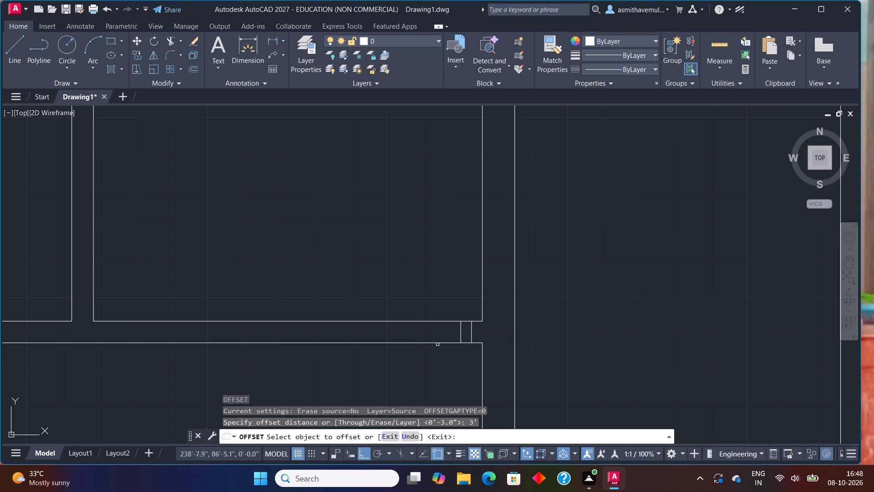
{"action": "left_click", "coordinate": [460, 331]}
{"action": "left_click", "coordinate": [391, 321]}
{"action": "key", "text": "Escape"}
Offset the far door-width line 3" outward from the opening to complete the opposite jamb.
{"action": "key", "text": "o"}
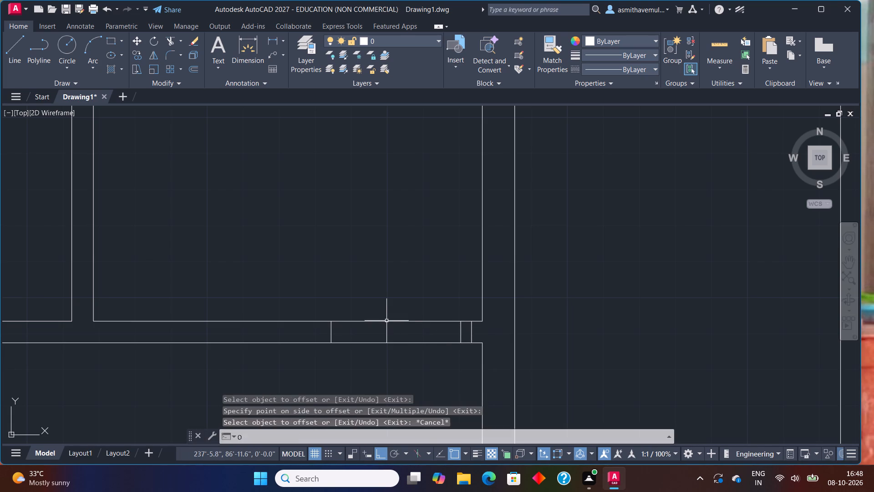
{"action": "key", "text": "Return"}
{"action": "type", "text": "3\""}
{"action": "key", "text": "Return"}
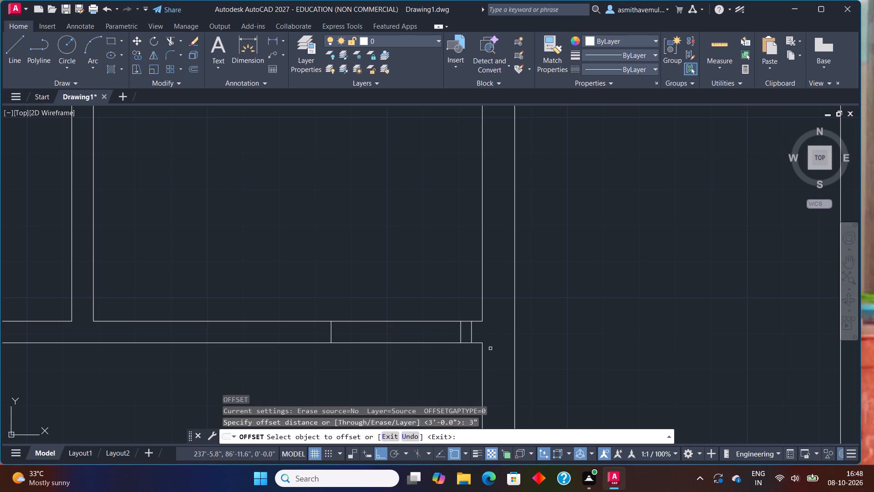
{"action": "left_click", "coordinate": [331, 333]}
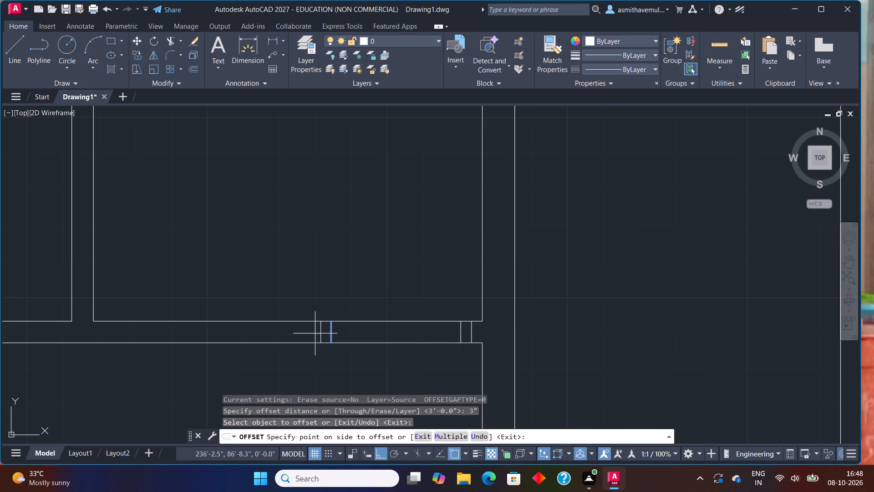
{"action": "left_click", "coordinate": [312, 333]}
{"action": "key", "text": "Escape"}
Trim both wall lines between the two inner jamb lines to open the doorway.
{"action": "type", "text": "TRO"}
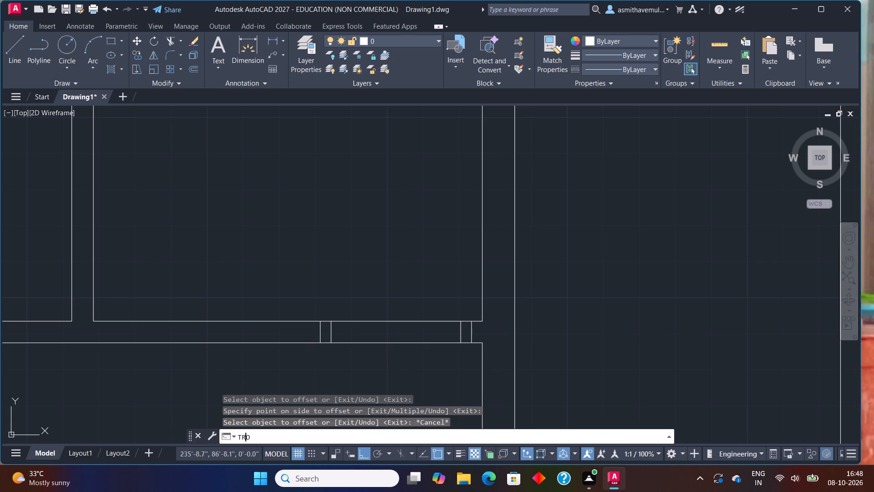
{"action": "key", "text": "BackSpace"}
{"action": "type", "text": "IM"}
{"action": "key", "text": "Return"}
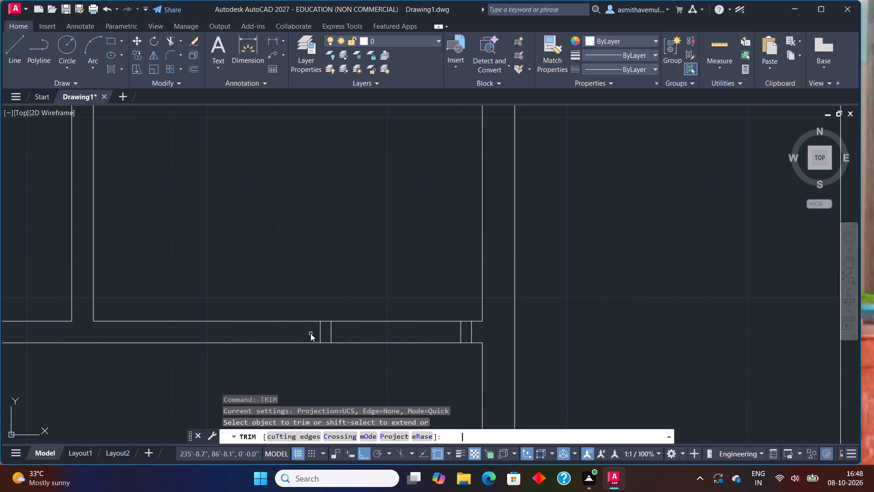
{"action": "left_click_drag", "start_coordinate": [364, 376], "coordinate": [374, 251]}
{"action": "key", "text": "Escape"}
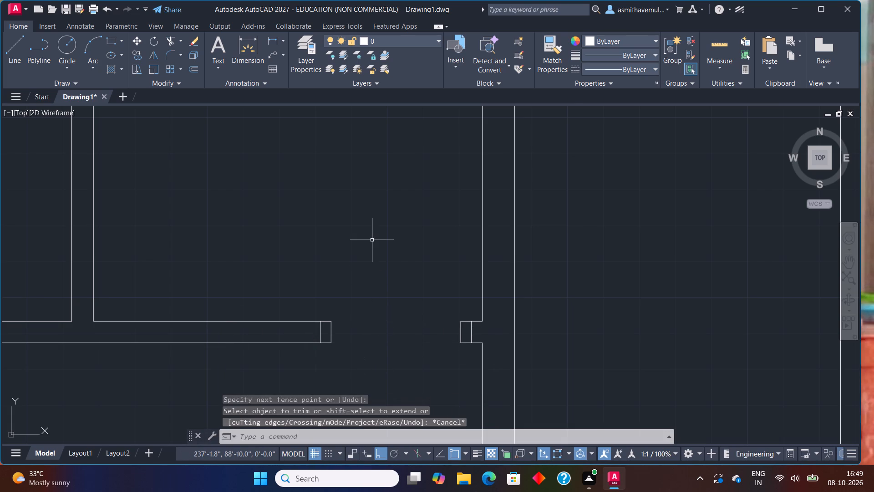
Draw a 3" by 3' rectangle as the door leaf, rising from the upper inner corner of the jamb beside the exterior wall.
{"action": "type", "text": "RE"}
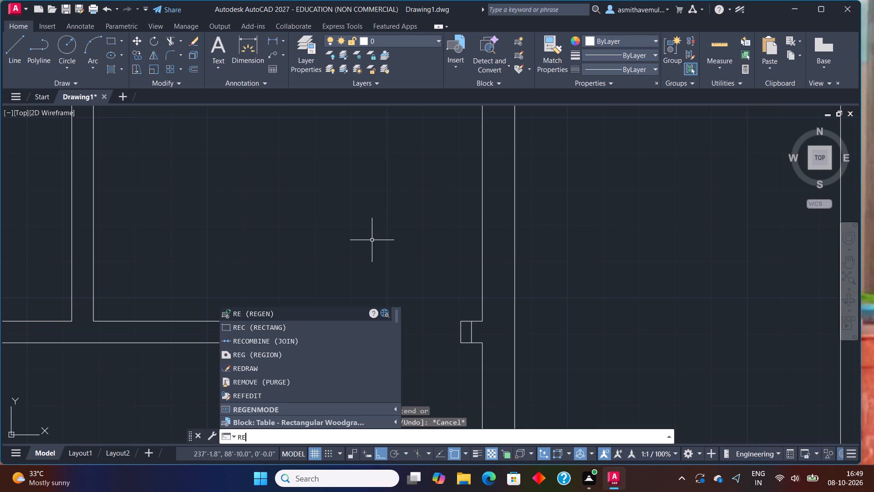
{"action": "key", "text": "c"}
{"action": "key", "text": "Return"}
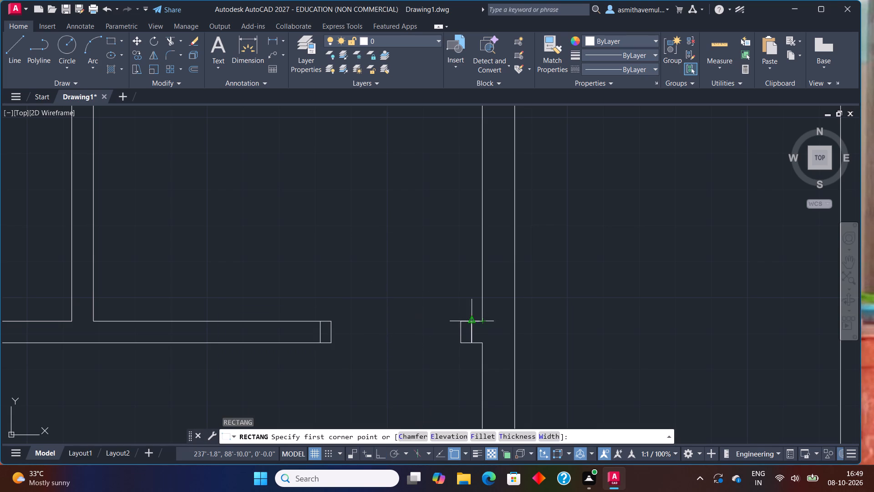
{"action": "left_click_drag", "start_coordinate": [463, 322], "coordinate": [438, 282]}
{"action": "key", "text": "d"}
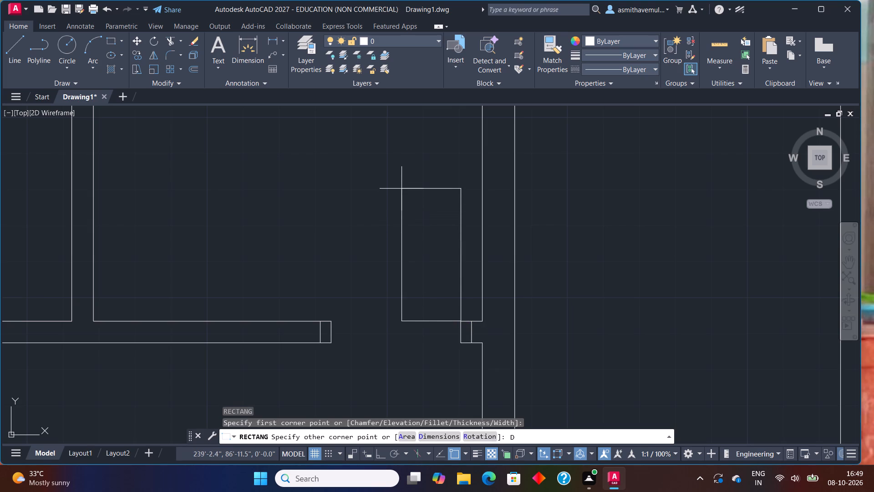
{"action": "key", "text": "Return"}
{"action": "type", "text": "3\""}
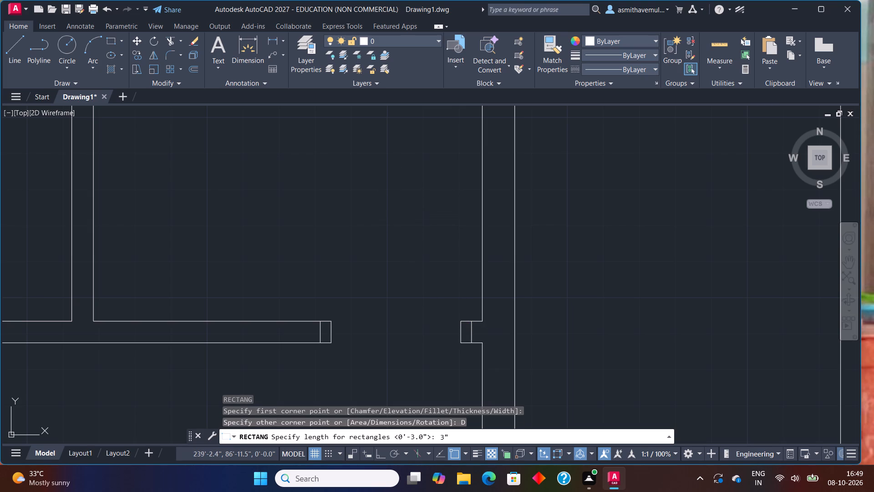
{"action": "key", "text": "Return"}
{"action": "type", "text": "3'"}
{"action": "key", "text": "Return"}
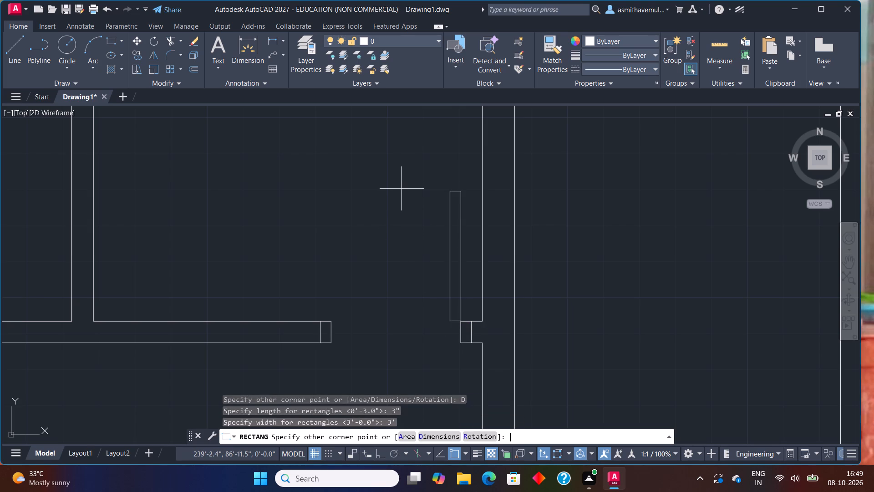
{"action": "left_click", "coordinate": [352, 200]}
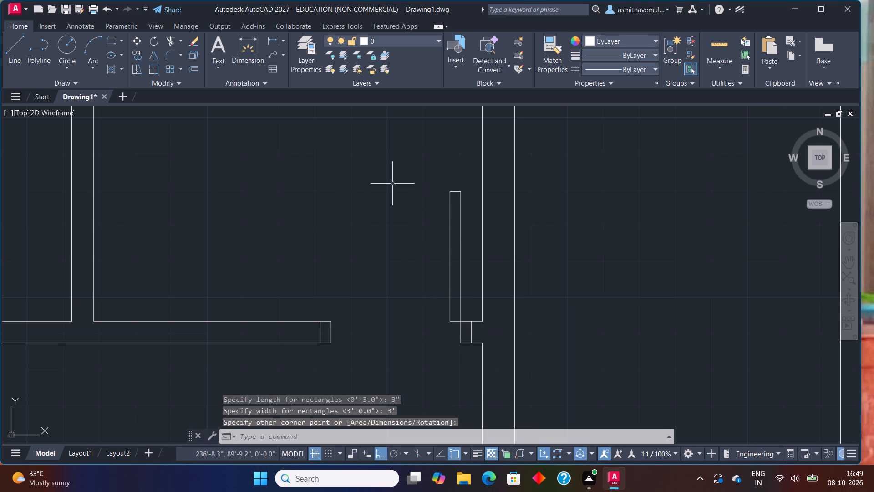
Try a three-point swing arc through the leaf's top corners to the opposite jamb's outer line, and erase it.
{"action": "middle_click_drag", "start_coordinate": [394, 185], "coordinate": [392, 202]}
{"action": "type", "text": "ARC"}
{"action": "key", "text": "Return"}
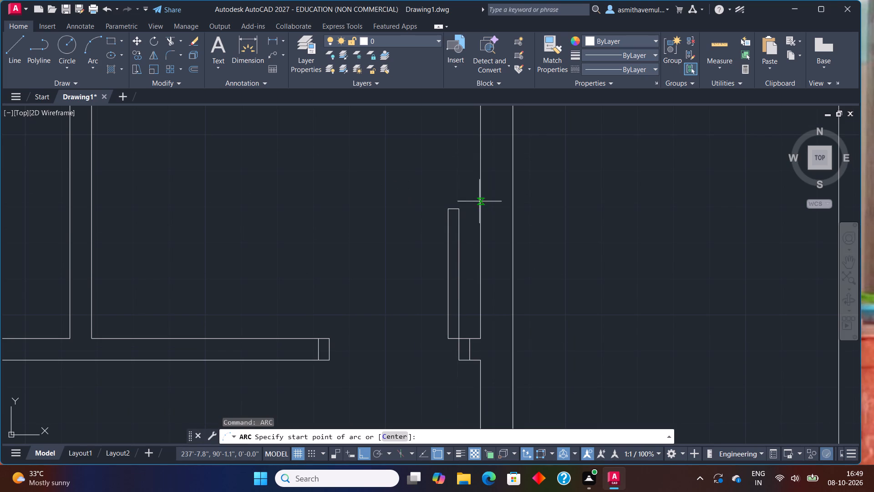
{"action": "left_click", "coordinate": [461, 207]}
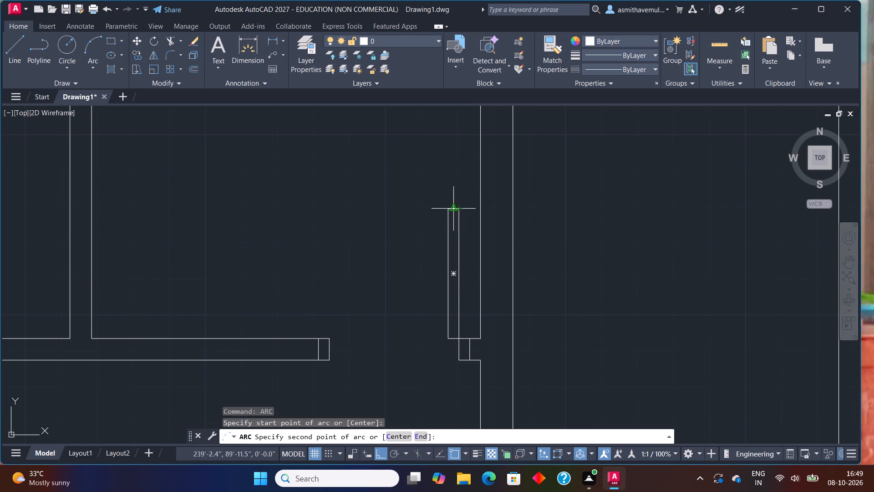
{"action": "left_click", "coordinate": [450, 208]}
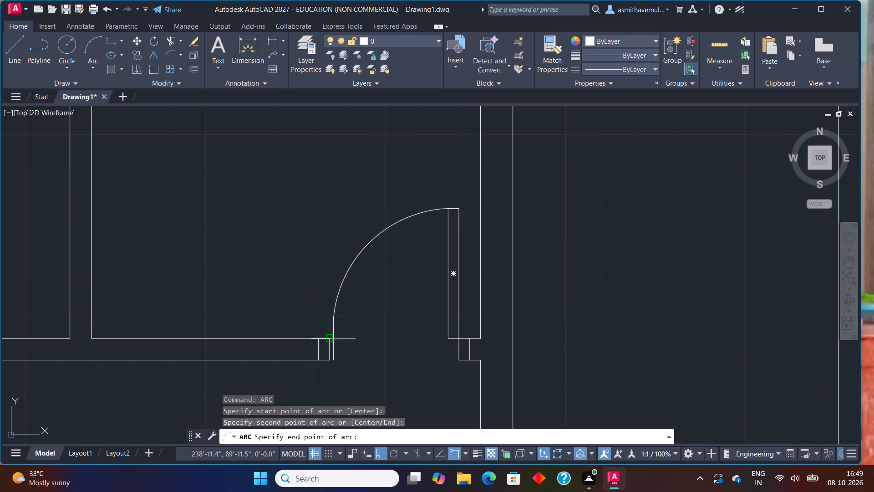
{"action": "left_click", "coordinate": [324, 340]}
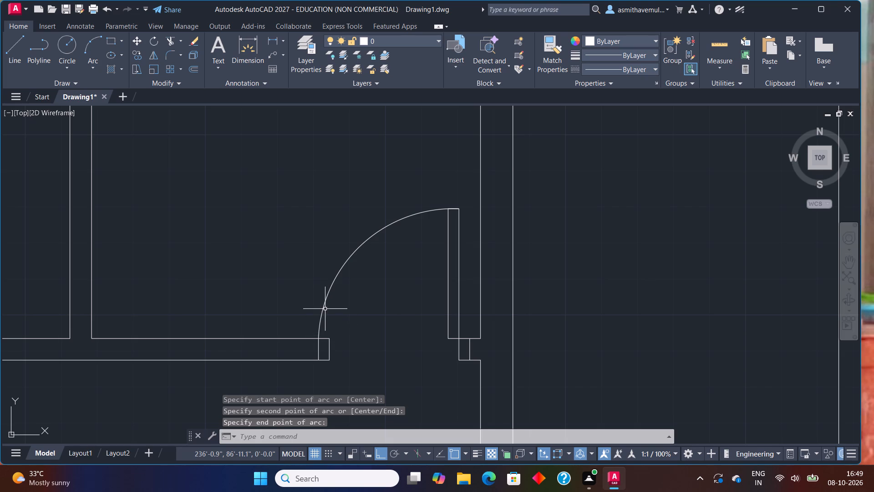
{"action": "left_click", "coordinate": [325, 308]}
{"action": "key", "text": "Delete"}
Draw the door swing as a three-point arc through the leaf's two top corners, ending at the opposite jamb's upper inner corner.
{"action": "type", "text": "ARC"}
{"action": "key", "text": "Return"}
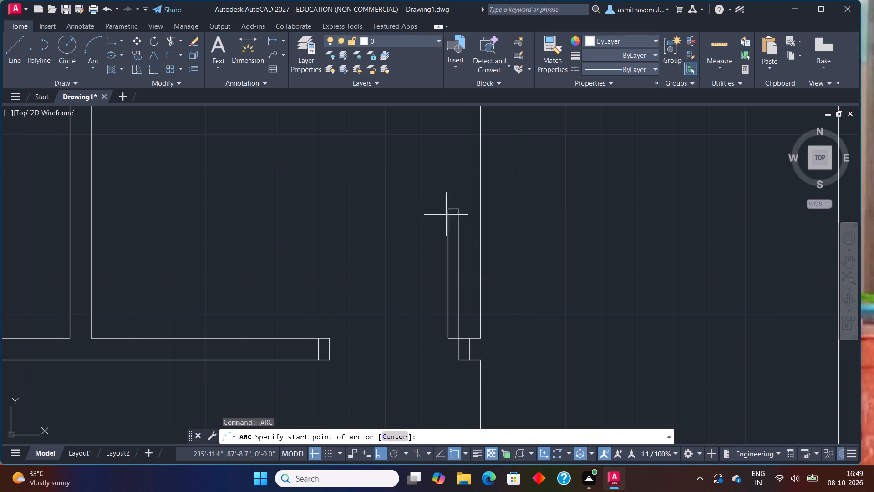
{"action": "scroll", "coordinate": [480, 197], "scroll_direction": "up", "scroll_amount": 1}
{"action": "left_click", "coordinate": [447, 217]}
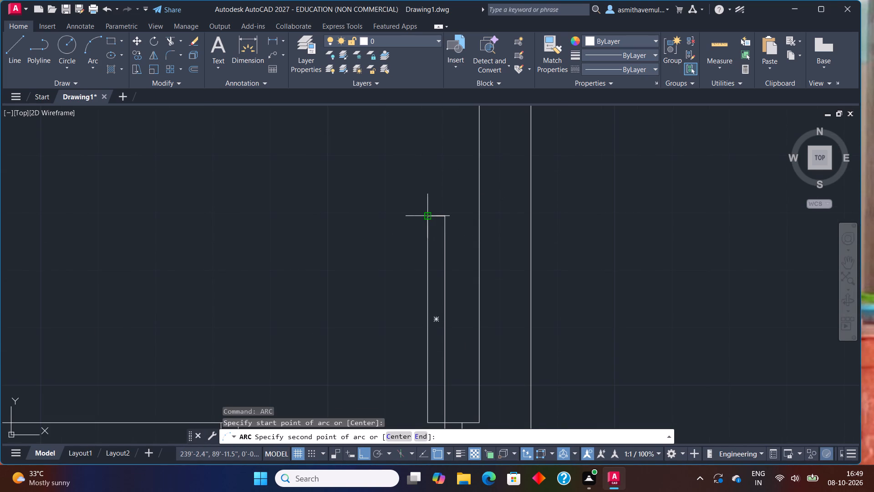
{"action": "left_click", "coordinate": [426, 218]}
{"action": "scroll", "coordinate": [371, 258], "scroll_direction": "down", "scroll_amount": 2}
{"action": "middle_click_drag", "start_coordinate": [327, 337], "coordinate": [342, 285]}
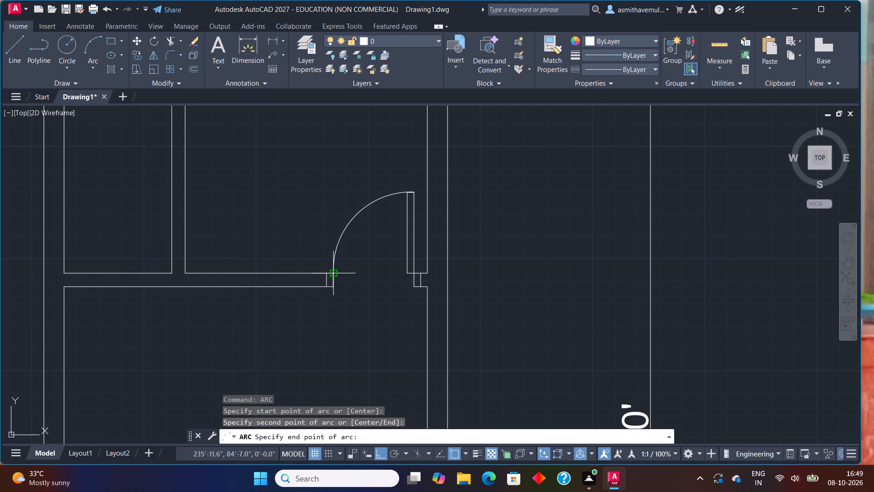
{"action": "left_click", "coordinate": [332, 272]}
Draw a jamb line across the vertical wall beside the small left room, offset @0,-3" from that room's upper corner at the wall.
{"action": "scroll", "coordinate": [351, 285], "scroll_direction": "down", "scroll_amount": 1}
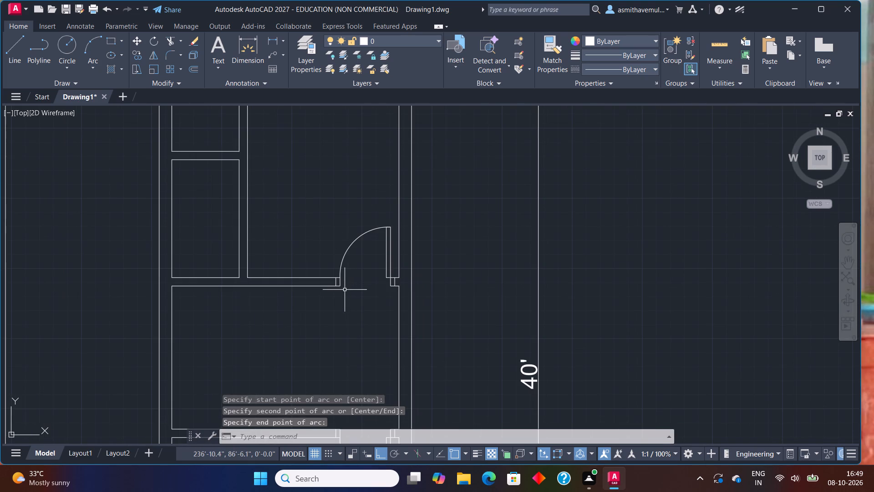
{"action": "scroll", "coordinate": [259, 233], "scroll_direction": "up", "scroll_amount": 1}
{"action": "middle_click_drag", "start_coordinate": [260, 228], "coordinate": [269, 233]}
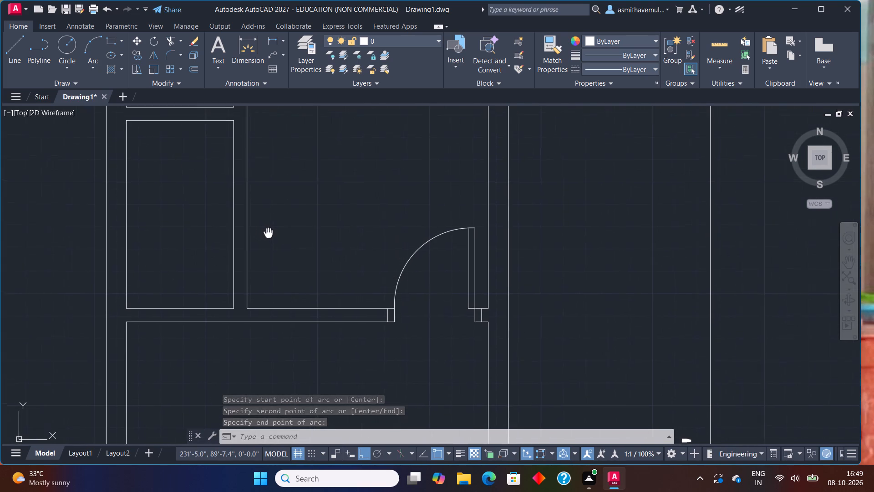
{"action": "middle_click_drag", "start_coordinate": [269, 233], "coordinate": [285, 266]}
{"action": "key", "text": "l"}
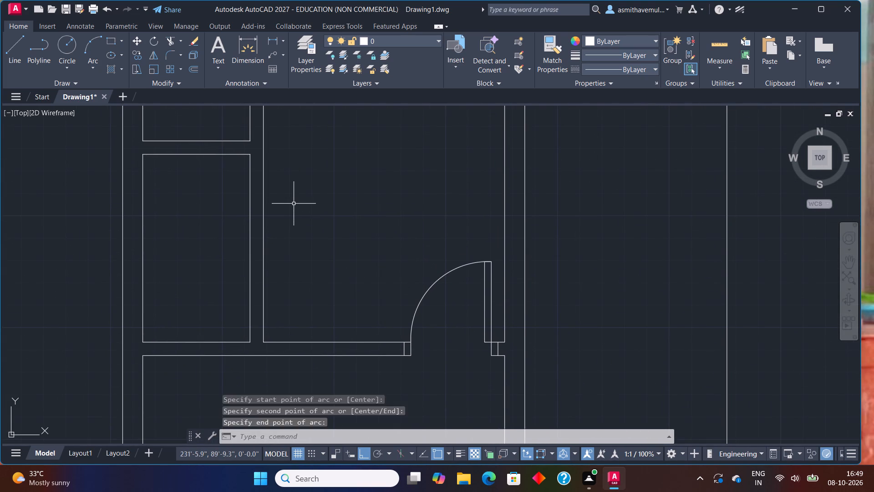
{"action": "key", "text": "Return"}
{"action": "type", "text": "FROM"}
{"action": "key", "text": "Return"}
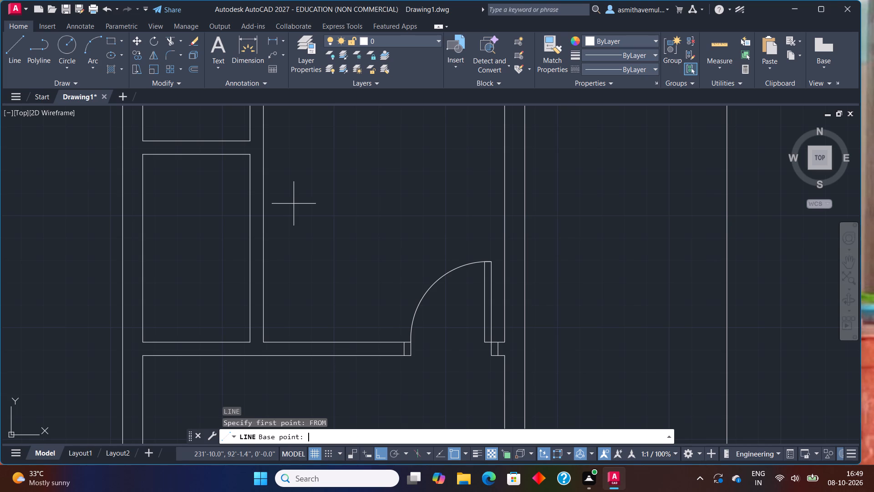
{"action": "left_click", "coordinate": [250, 153]}
{"action": "type", "text": "@0,"}
{"action": "type", "text": "-3\""}
{"action": "key", "text": "Return"}
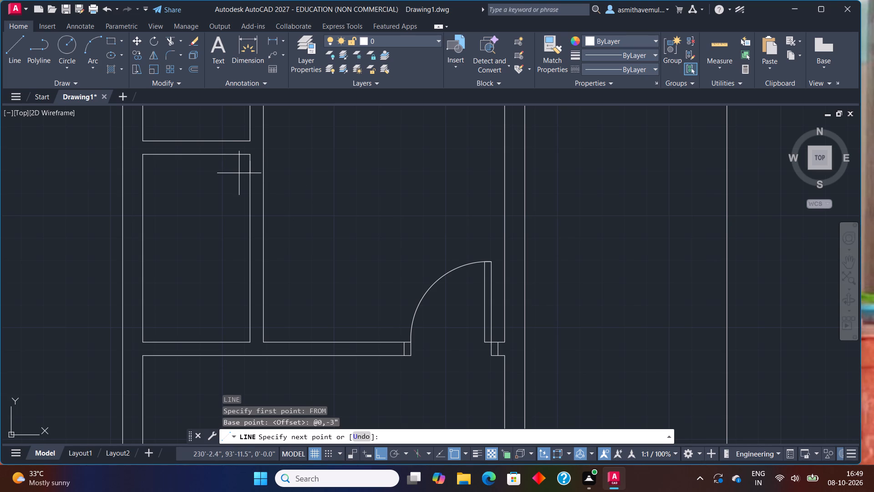
{"action": "scroll", "coordinate": [244, 170], "scroll_direction": "up", "scroll_amount": 1}
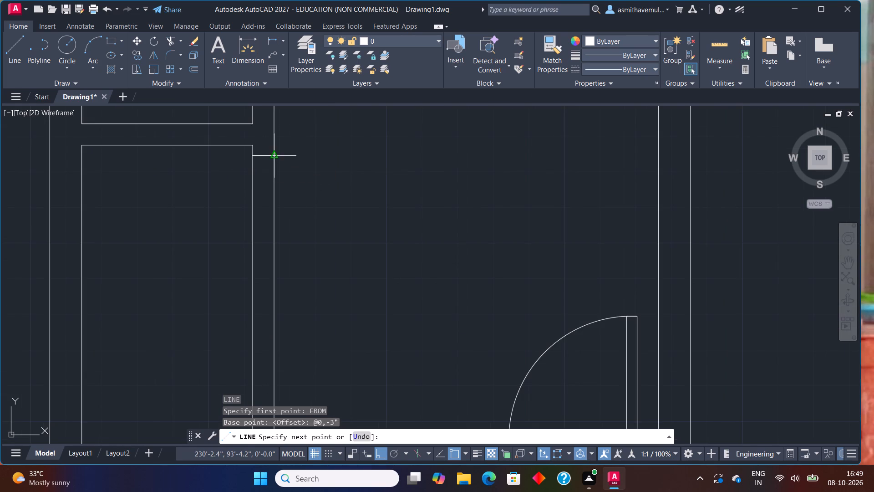
{"action": "left_click", "coordinate": [274, 159]}
{"action": "key", "text": "Escape"}
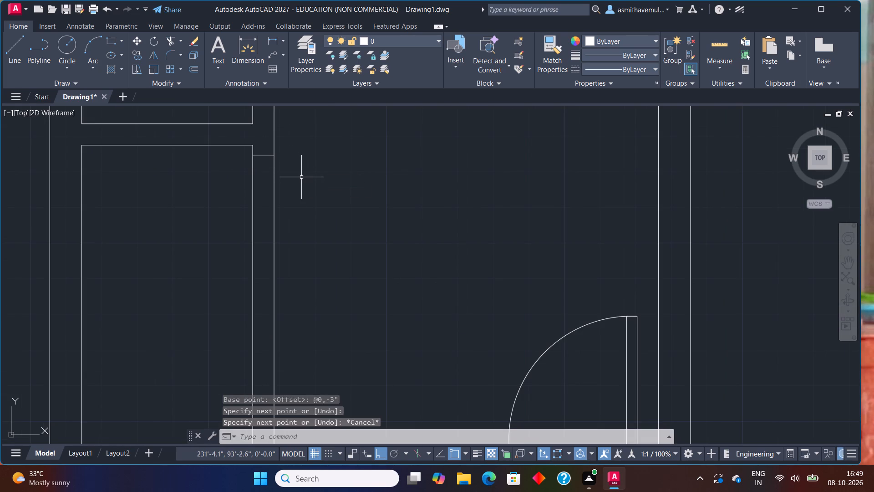
Offset the new jamb line 3" downward along the vertical wall.
{"action": "key", "text": "o"}
{"action": "key", "text": "Return"}
{"action": "type", "text": "3\""}
{"action": "key", "text": "Return"}
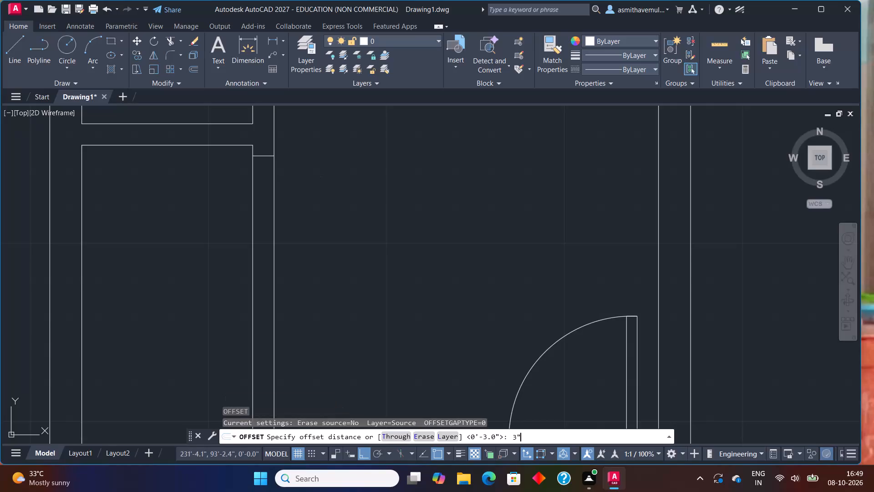
{"action": "left_click", "coordinate": [269, 157]}
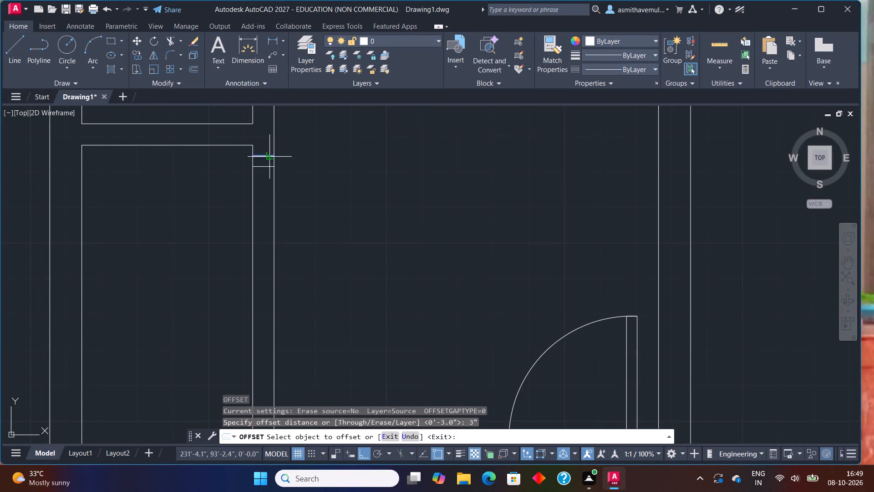
{"action": "left_click", "coordinate": [269, 183]}
{"action": "key", "text": "Escape"}
Offset the lower jamb line 3' downward along the vertical wall to mark the door width.
{"action": "key", "text": "o"}
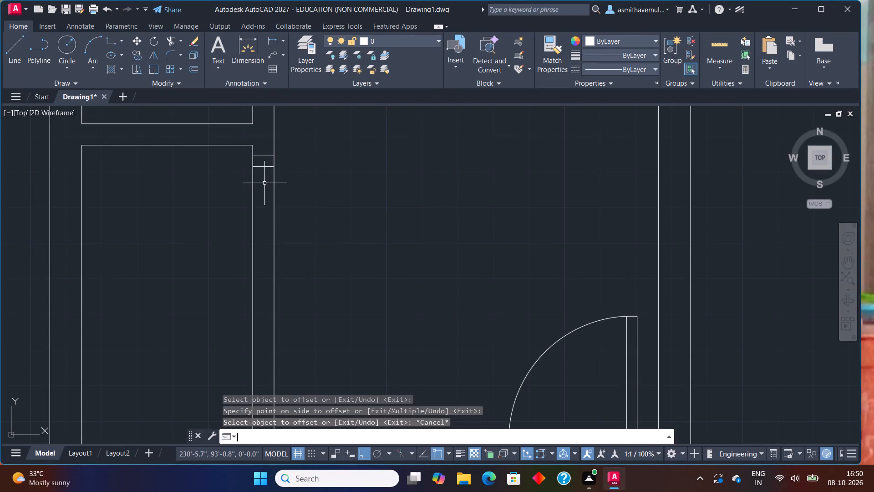
{"action": "key", "text": "Return"}
{"action": "type", "text": "3'"}
{"action": "key", "text": "Return"}
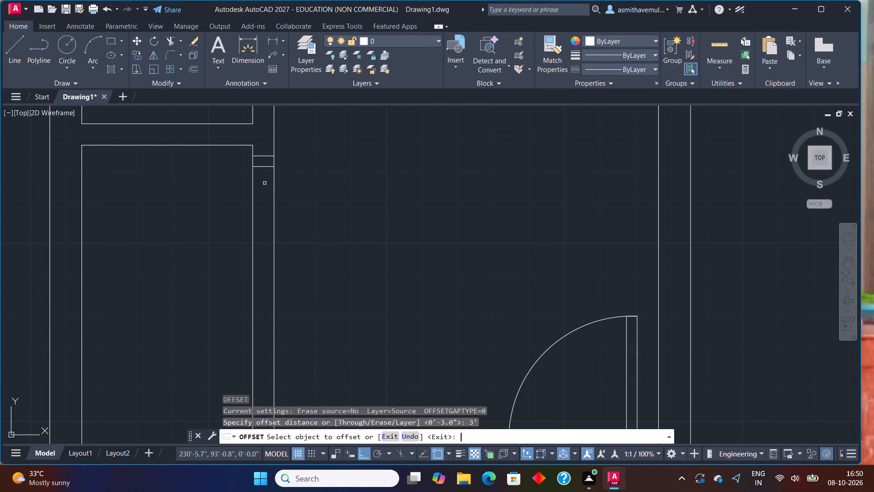
{"action": "left_click", "coordinate": [265, 167]}
{"action": "left_click", "coordinate": [271, 200]}
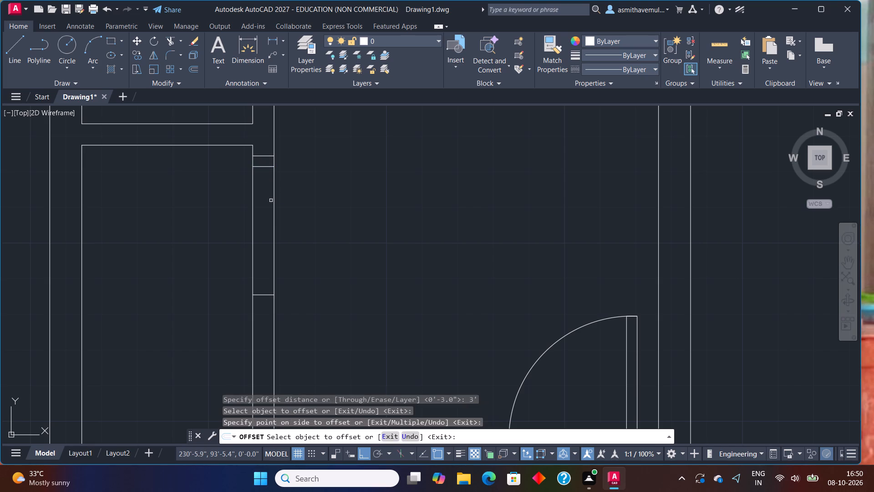
Offset the lower door-width line 3" downward along the vertical wall beside the small left room.
{"action": "key", "text": "Escape"}
{"action": "key", "text": "o"}
{"action": "key", "text": "Return"}
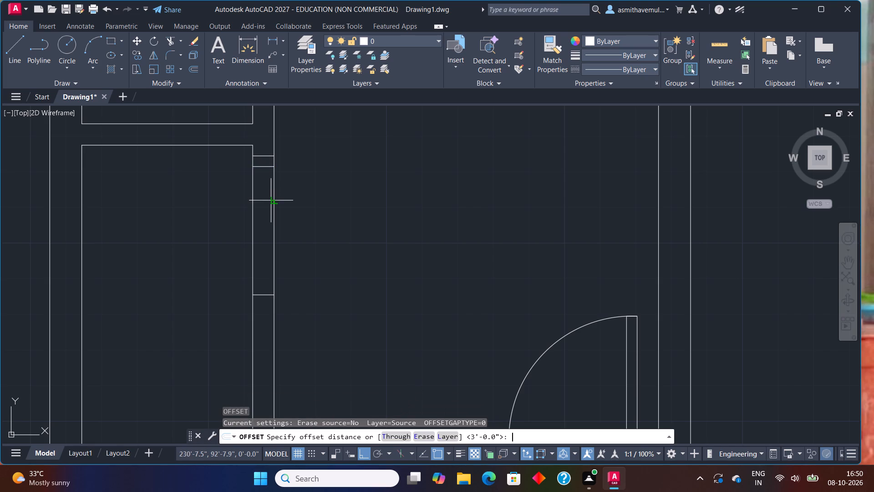
{"action": "type", "text": "3\""}
{"action": "key", "text": "Return"}
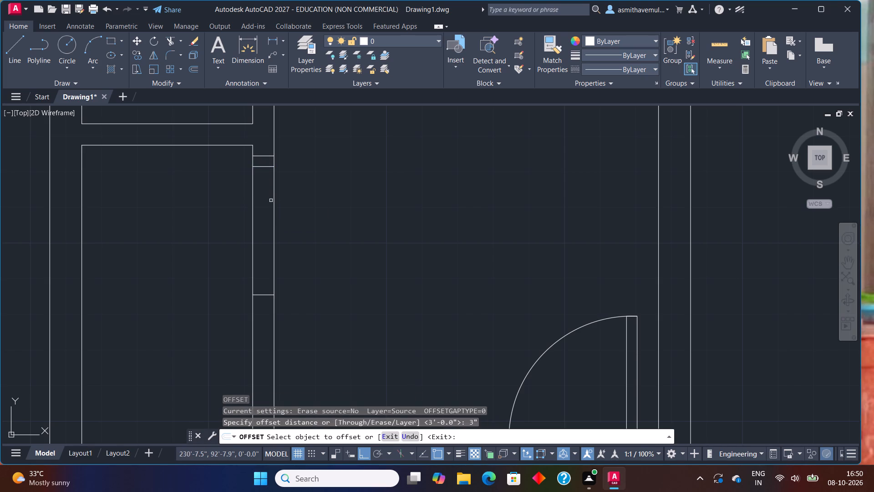
{"action": "left_click", "coordinate": [259, 295]}
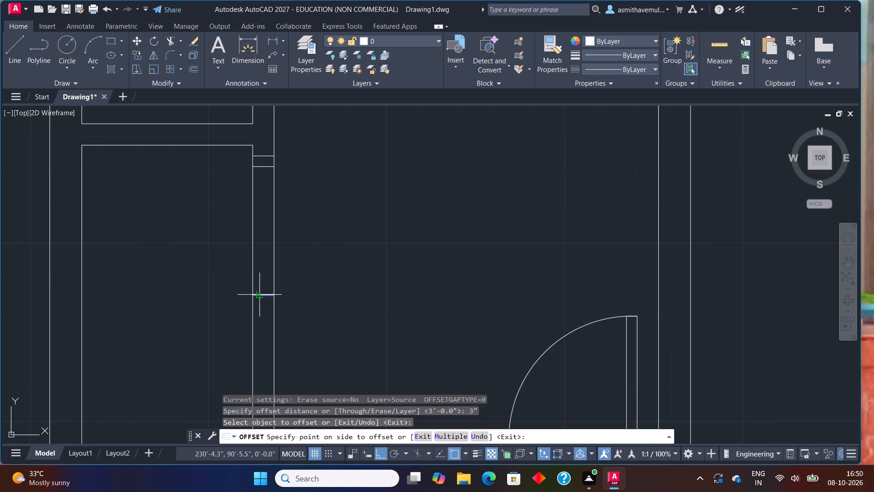
{"action": "left_click", "coordinate": [259, 318]}
{"action": "key", "text": "Escape"}
Trim both vertical wall lines between the two jambs to open the small left room's doorway.
{"action": "type", "text": "TRIM"}
{"action": "key", "text": "Return"}
{"action": "left_click_drag", "start_coordinate": [198, 272], "coordinate": [452, 213]}
{"action": "key", "text": "Escape"}
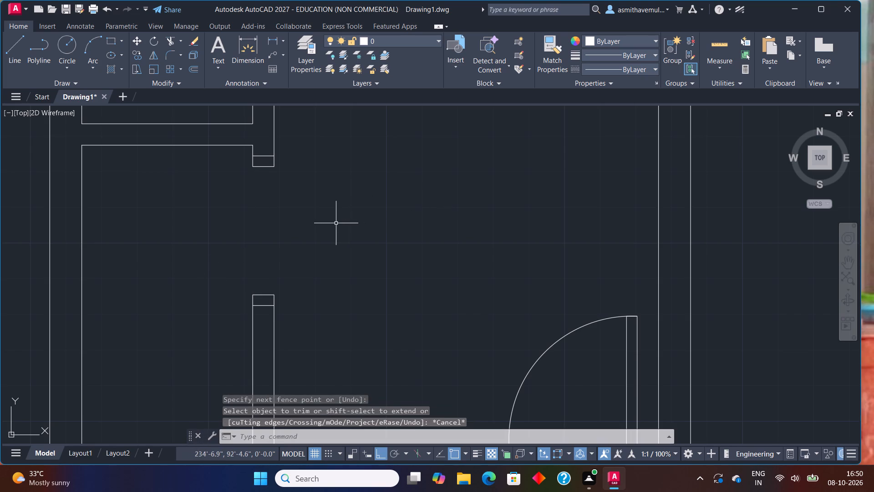
Draw a 3' by 3" door leaf rectangle from the upper jamb's lower inner corner, extending into the small left room.
{"action": "type", "text": "REC"}
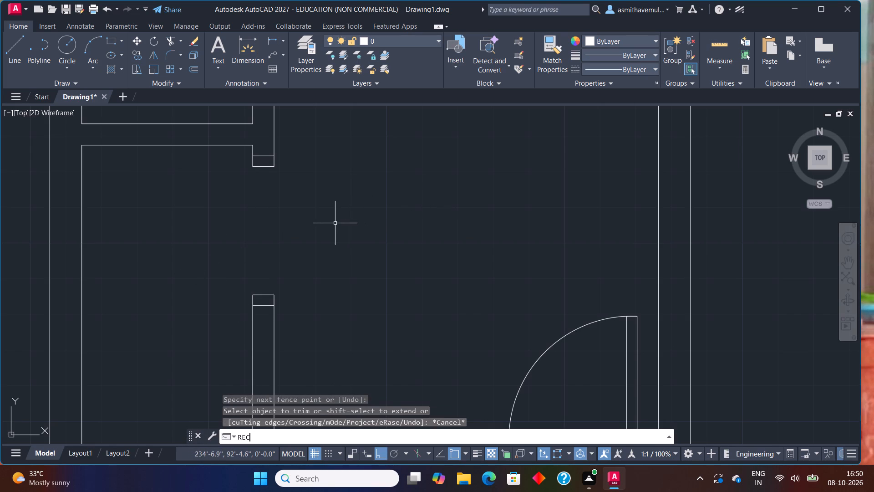
{"action": "key", "text": "Return"}
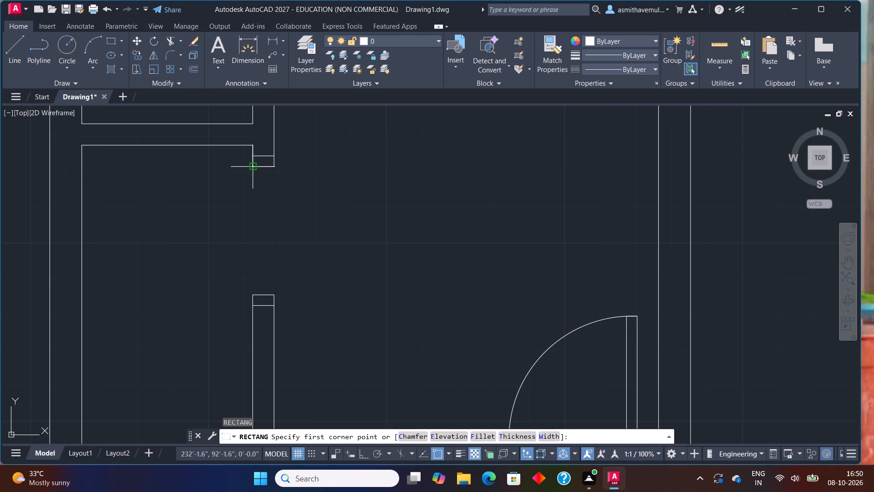
{"action": "left_click", "coordinate": [255, 166]}
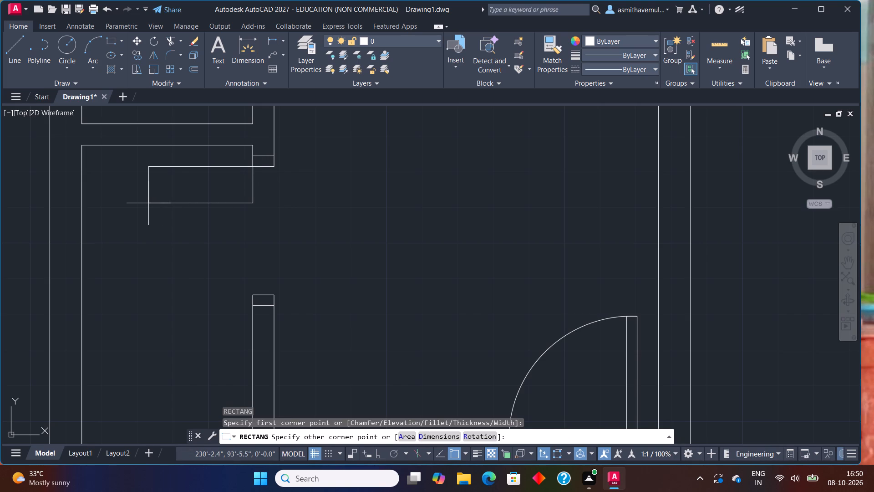
{"action": "key", "text": "d"}
{"action": "key", "text": "Return"}
{"action": "type", "text": "3'"}
{"action": "key", "text": "Return"}
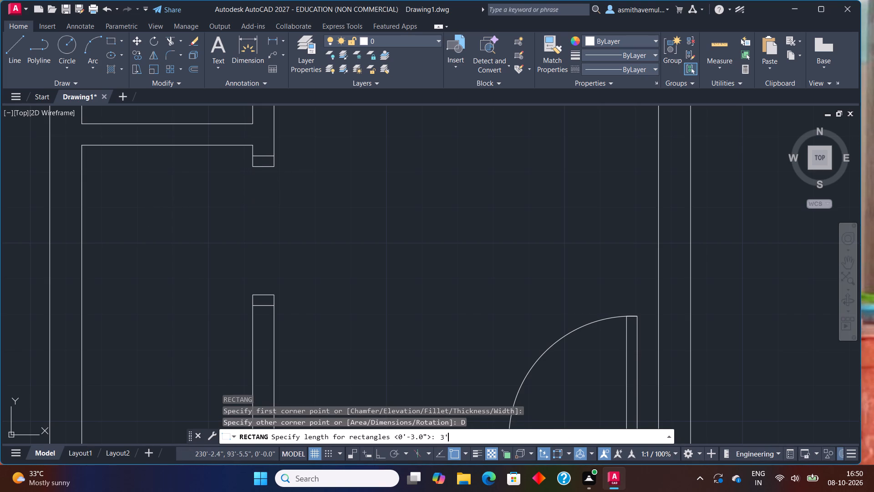
{"action": "type", "text": "3\""}
{"action": "key", "text": "Return"}
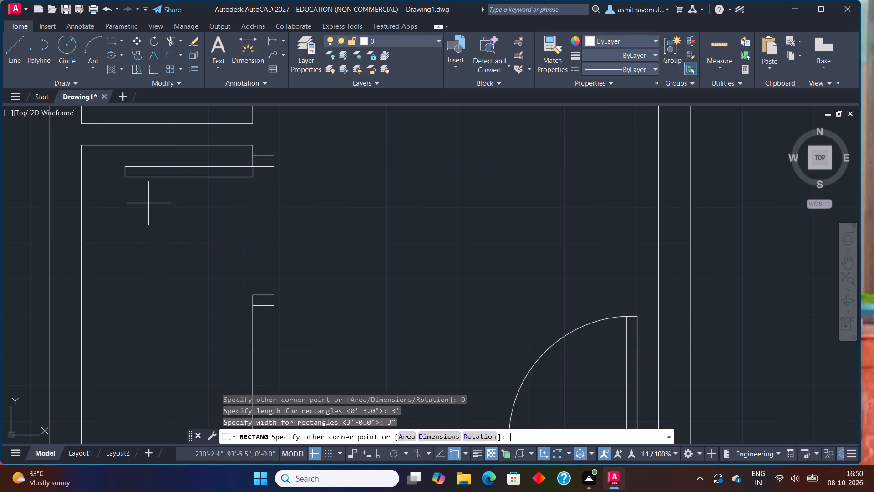
{"action": "left_click", "coordinate": [147, 203]}
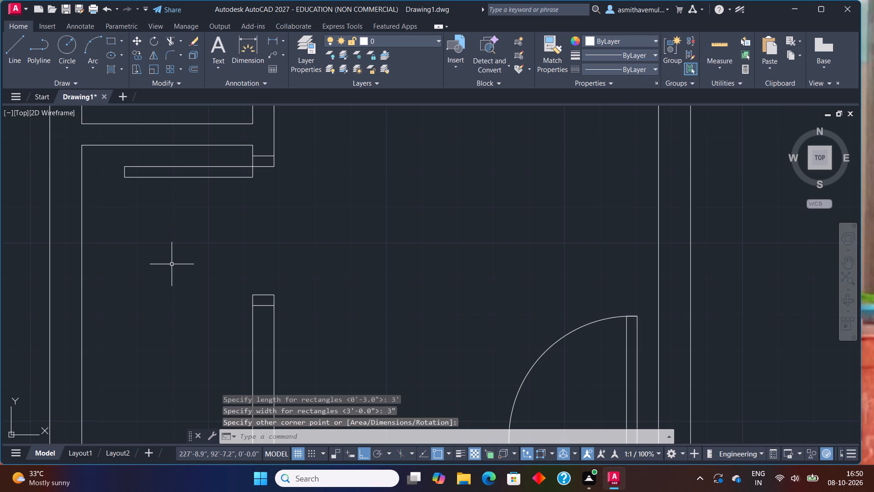
Draw the door swing as a three-point arc through the leaf's two free-end corners, ending at the lower jamb's upper inner corner.
{"action": "type", "text": "ARC"}
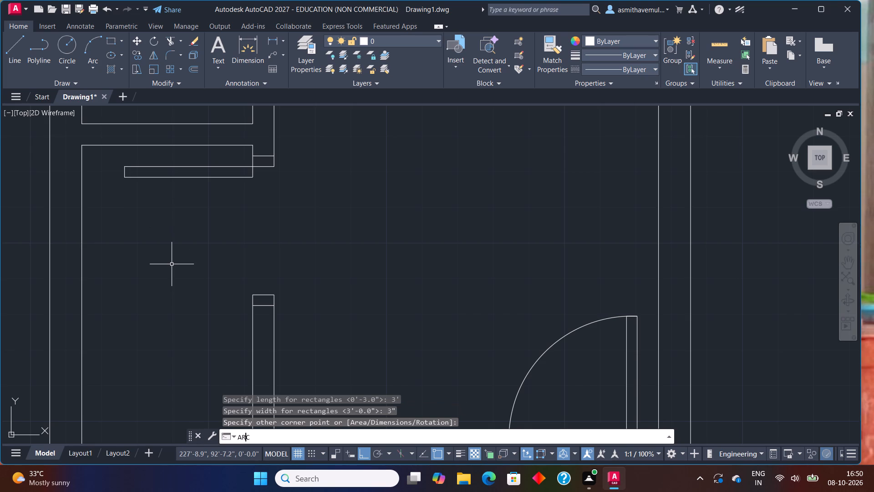
{"action": "key", "text": "Return"}
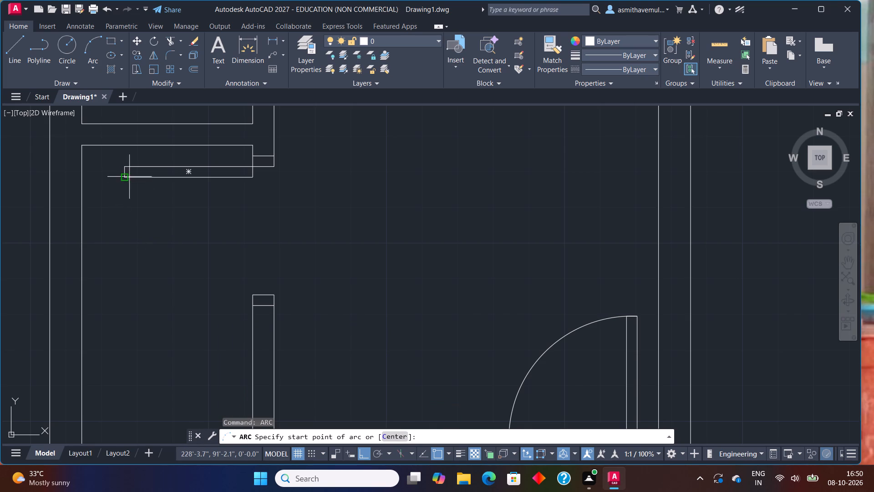
{"action": "left_click", "coordinate": [127, 167]}
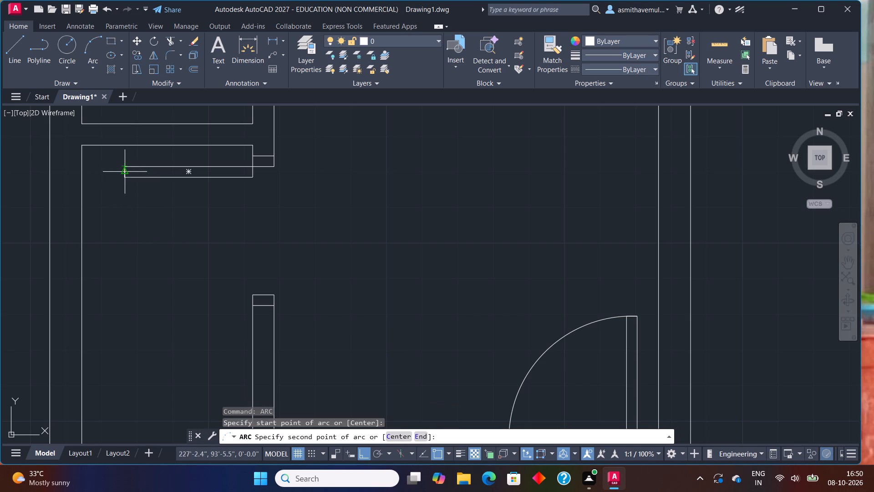
{"action": "left_click", "coordinate": [127, 176]}
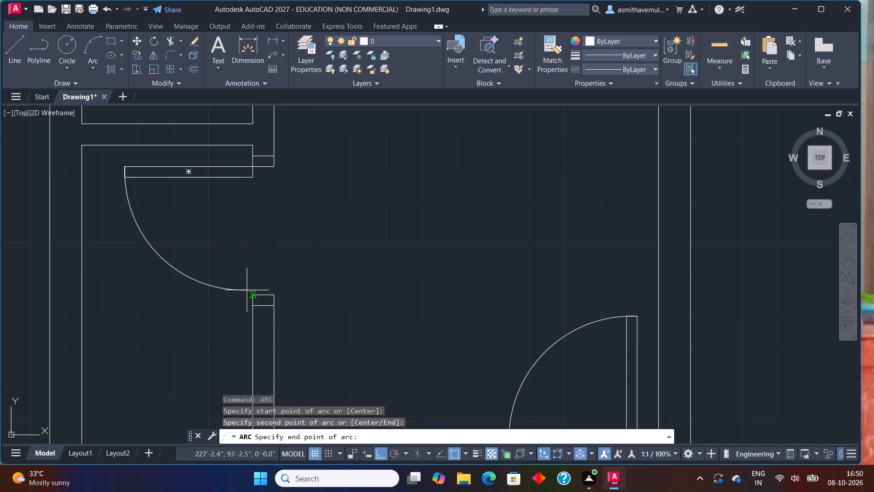
{"action": "left_click", "coordinate": [254, 297]}
Insert the Toilet - top block from DesignCenter's House Designer.dwg into the empty area beside the plans.
{"action": "scroll", "coordinate": [279, 276], "scroll_direction": "down", "scroll_amount": 3}
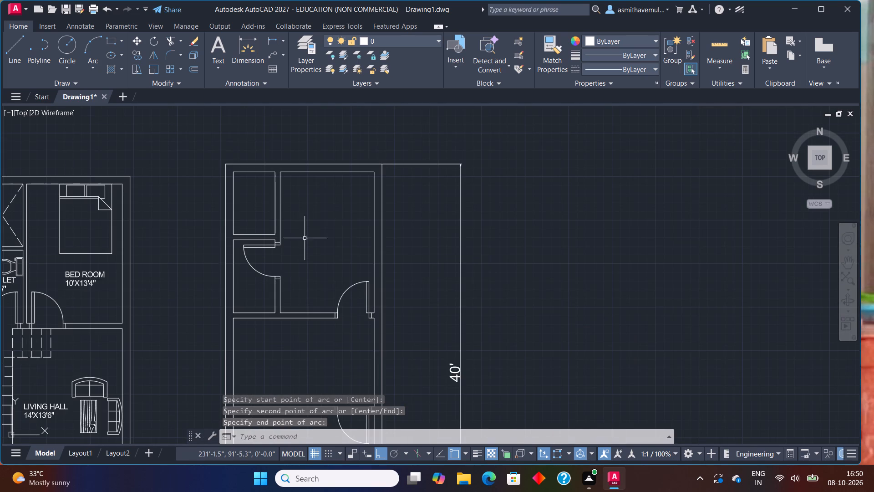
{"action": "middle_click_drag", "start_coordinate": [319, 211], "coordinate": [307, 278]}
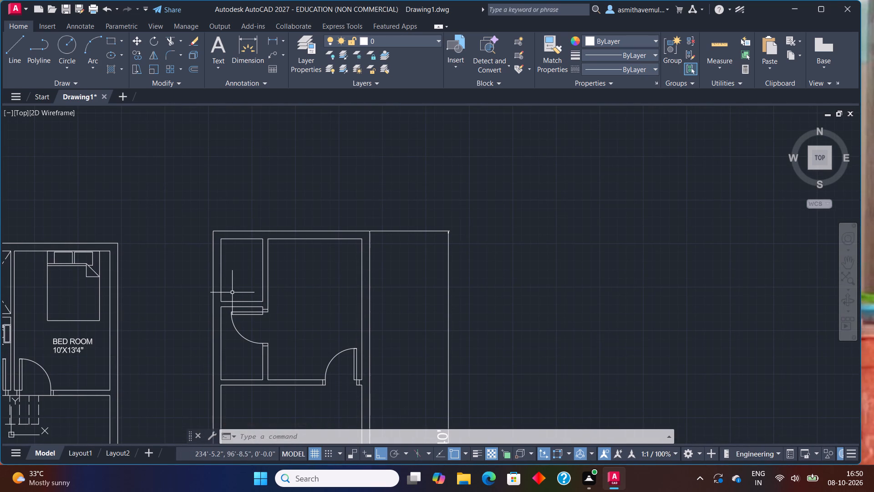
{"action": "scroll", "coordinate": [236, 282], "scroll_direction": "down", "scroll_amount": 1}
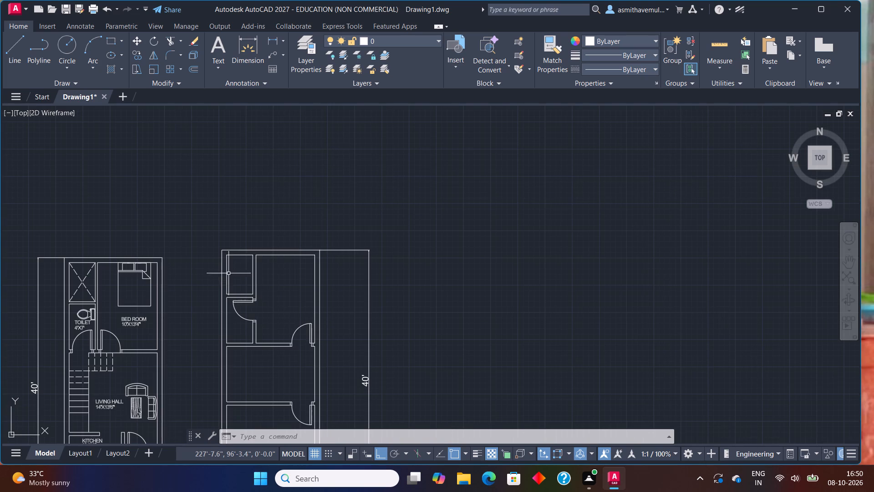
{"action": "scroll", "coordinate": [228, 265], "scroll_direction": "up", "scroll_amount": 1}
{"action": "middle_click_drag", "start_coordinate": [405, 303], "coordinate": [388, 192]}
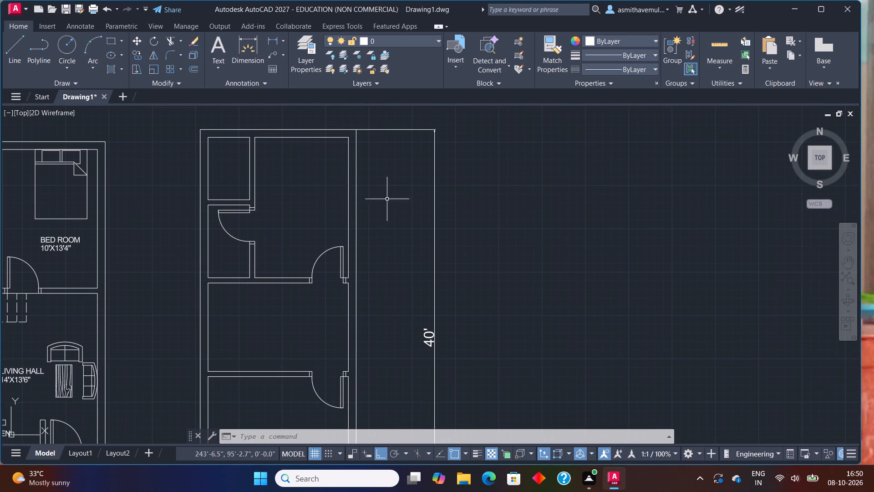
{"action": "scroll", "coordinate": [381, 279], "scroll_direction": "down", "scroll_amount": 1}
{"action": "middle_click_drag", "start_coordinate": [434, 258], "coordinate": [423, 219]}
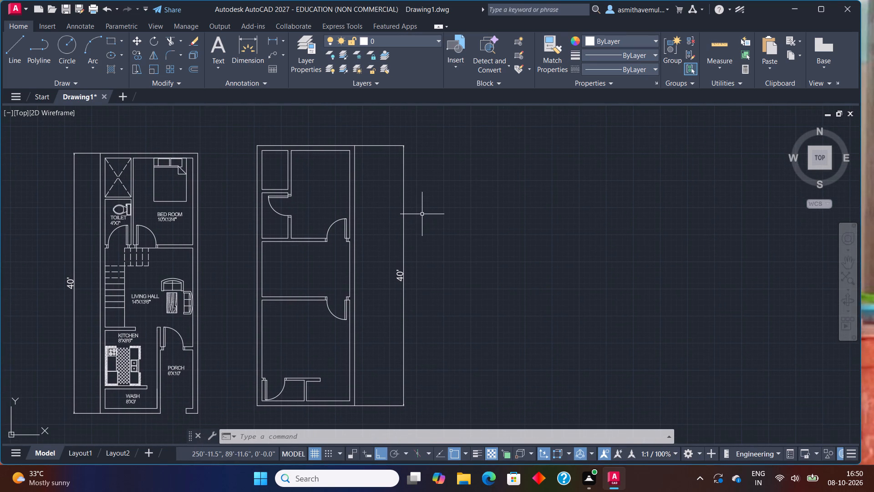
{"action": "key", "text": "ctrl+2"}
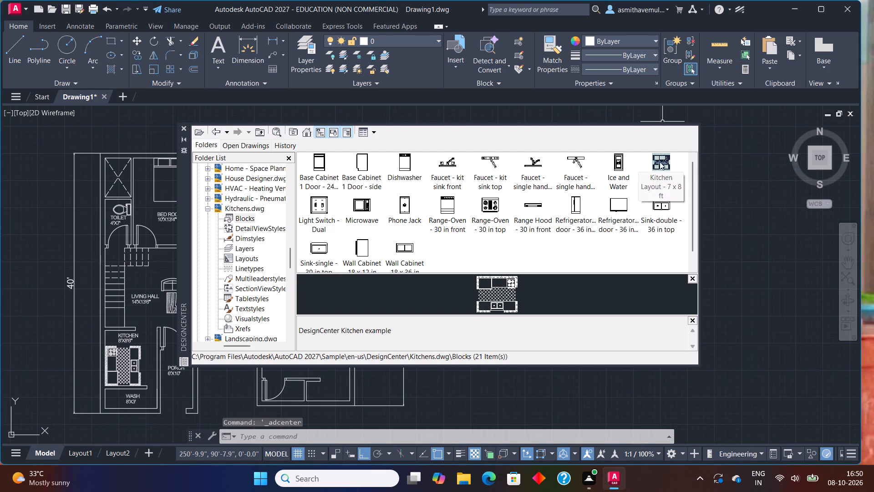
{"action": "double_click", "coordinate": [309, 129]}
{"action": "double_click", "coordinate": [411, 166]}
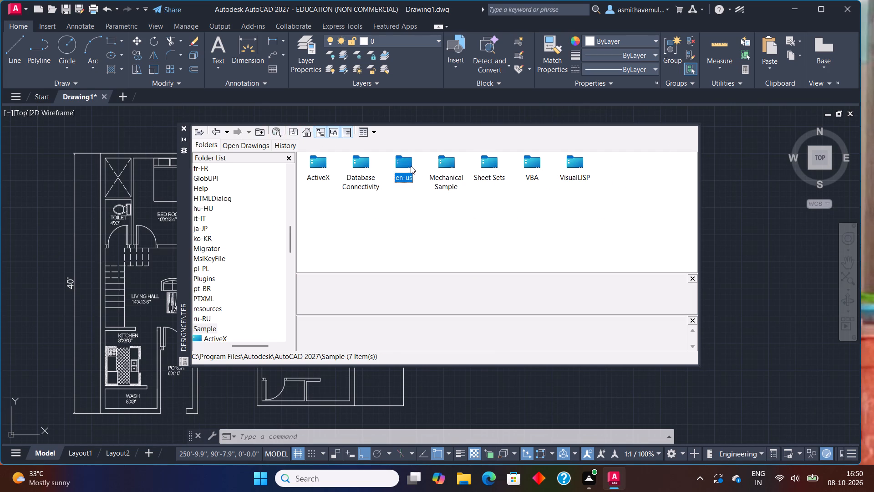
{"action": "double_click", "coordinate": [312, 176]}
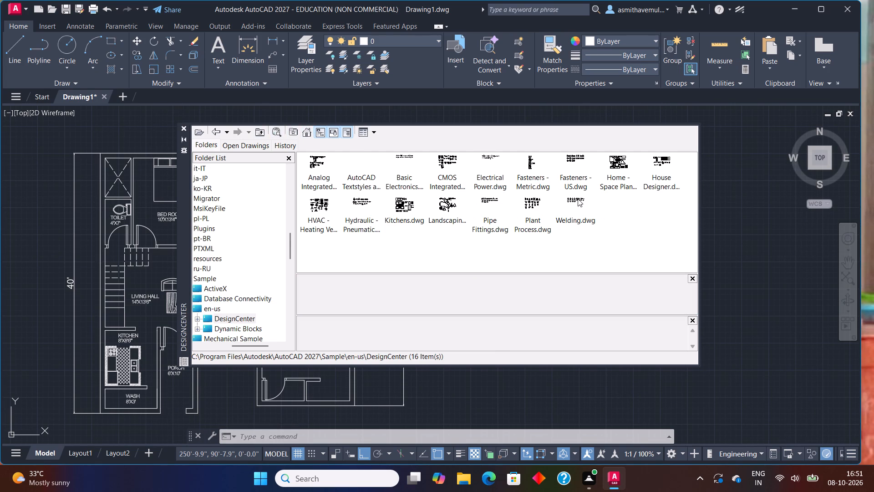
{"action": "left_click", "coordinate": [660, 164]}
{"action": "left_click", "coordinate": [664, 164]}
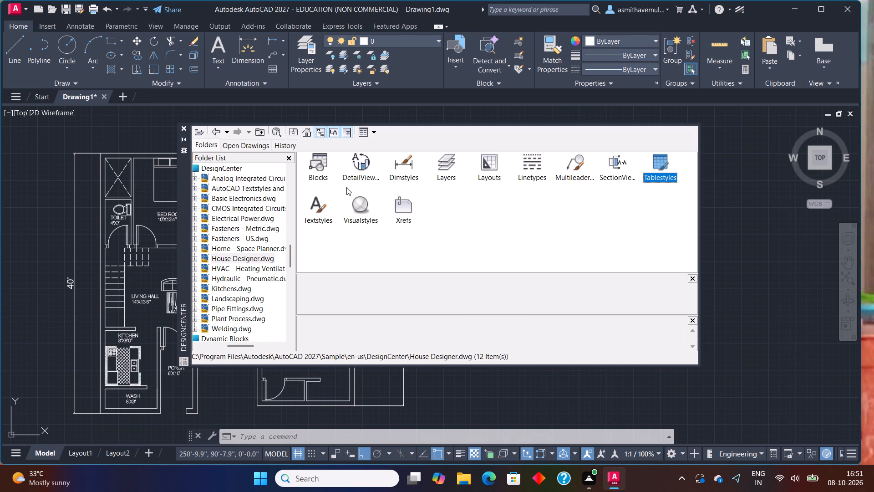
{"action": "double_click", "coordinate": [323, 170]}
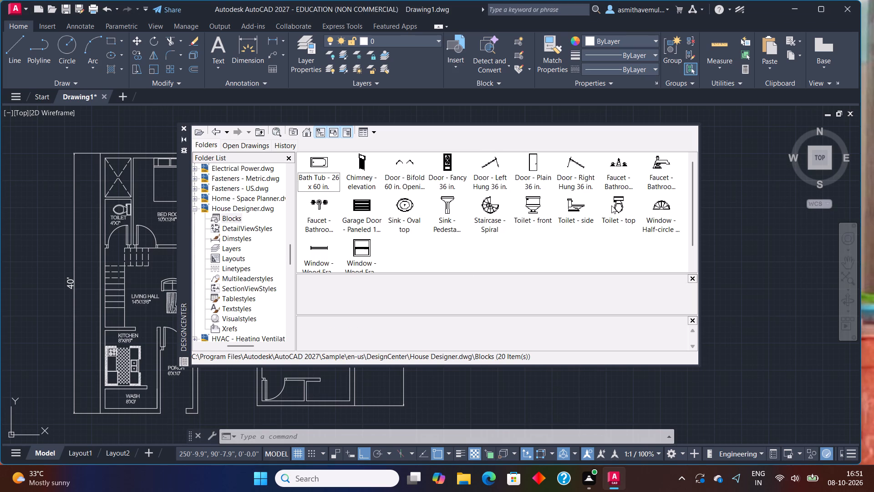
{"action": "left_click_drag", "start_coordinate": [615, 204], "coordinate": [750, 276]}
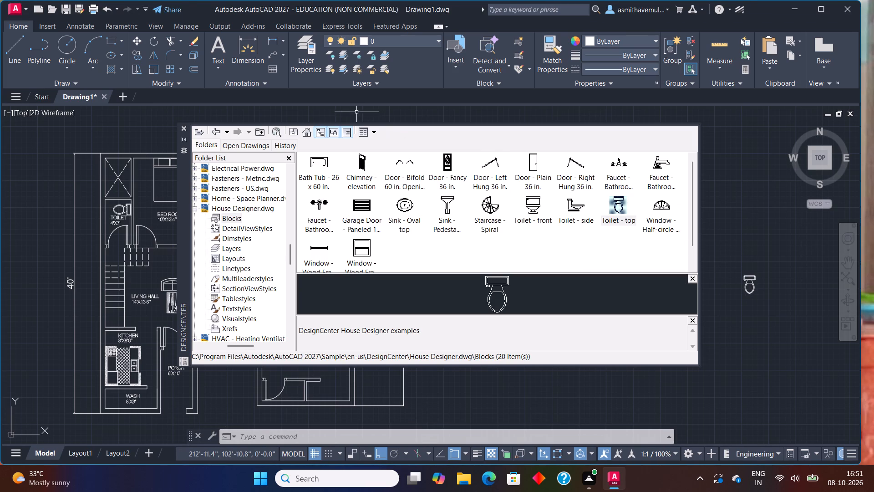
Insert the Bed - Queen block from Home - Space Planner.dwg in the empty area below the toilet block.
{"action": "left_click", "coordinate": [302, 134]}
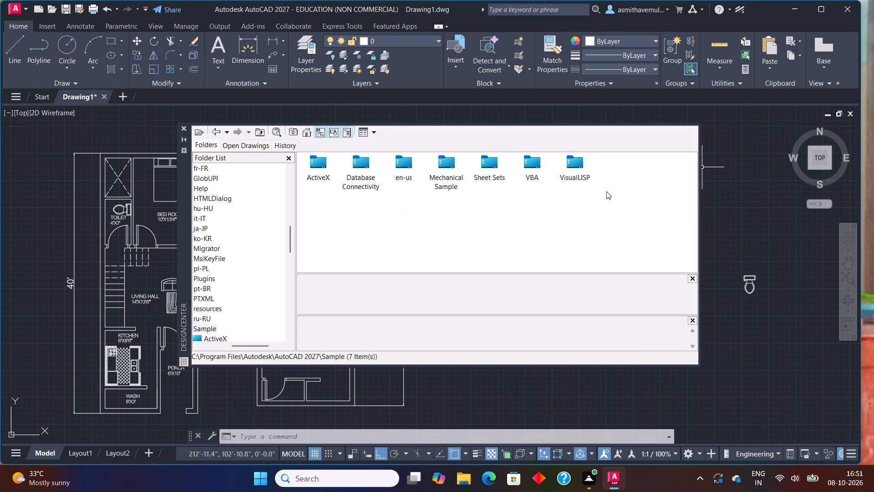
{"action": "double_click", "coordinate": [409, 167]}
{"action": "double_click", "coordinate": [320, 162]}
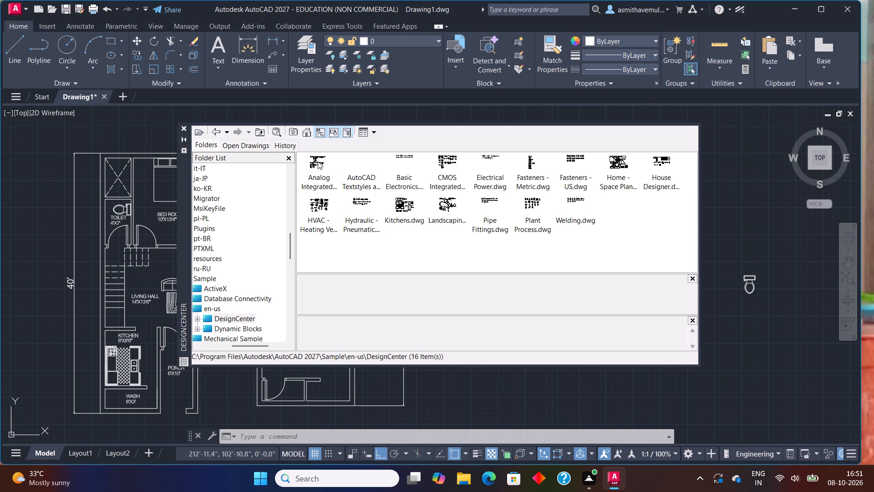
{"action": "double_click", "coordinate": [614, 167]}
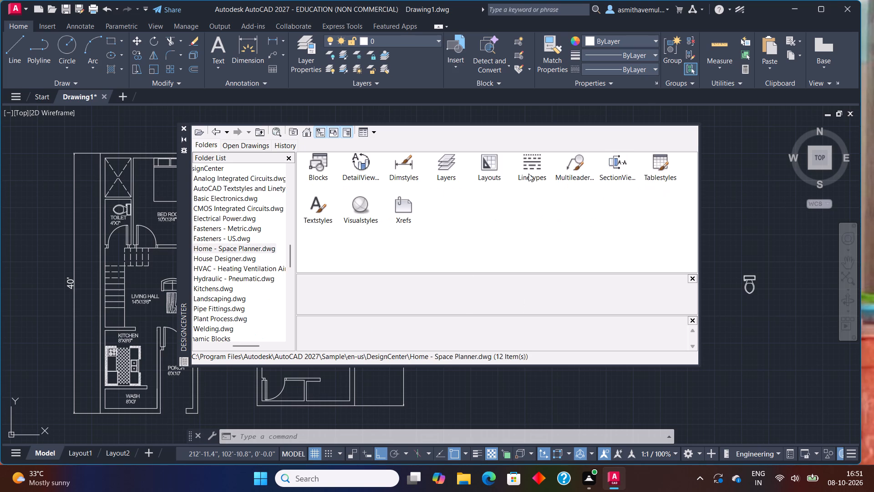
{"action": "double_click", "coordinate": [312, 167]}
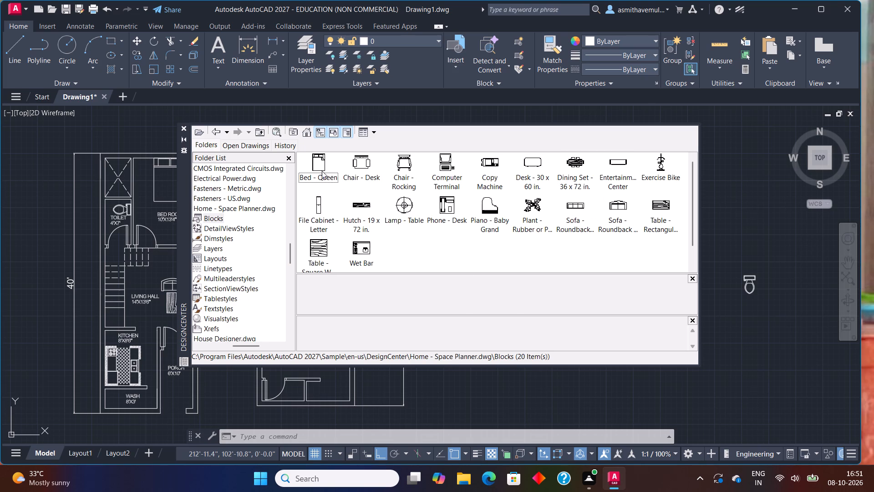
{"action": "left_click_drag", "start_coordinate": [315, 159], "coordinate": [838, 309]}
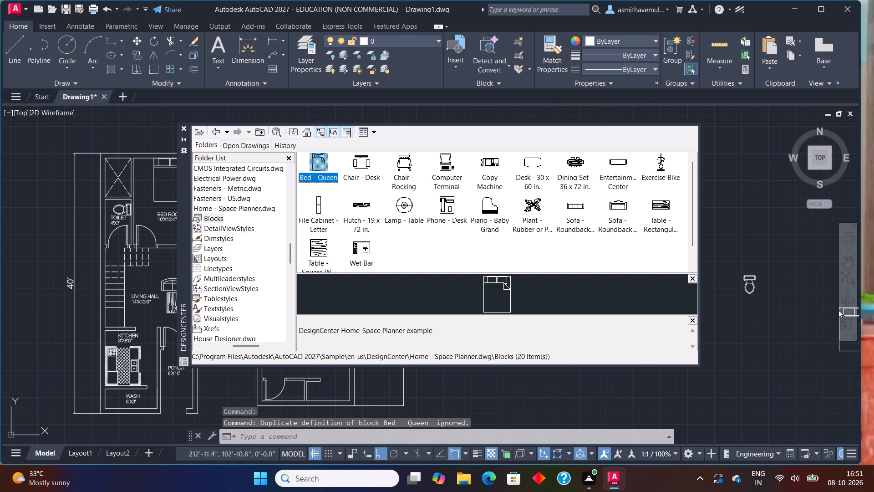
{"action": "left_click_drag", "start_coordinate": [838, 309], "coordinate": [736, 328]}
Insert the two-seat and three-seat Sofa - Roundback blocks in the empty area beside the plans.
{"action": "left_click_drag", "start_coordinate": [611, 202], "coordinate": [676, 200]}
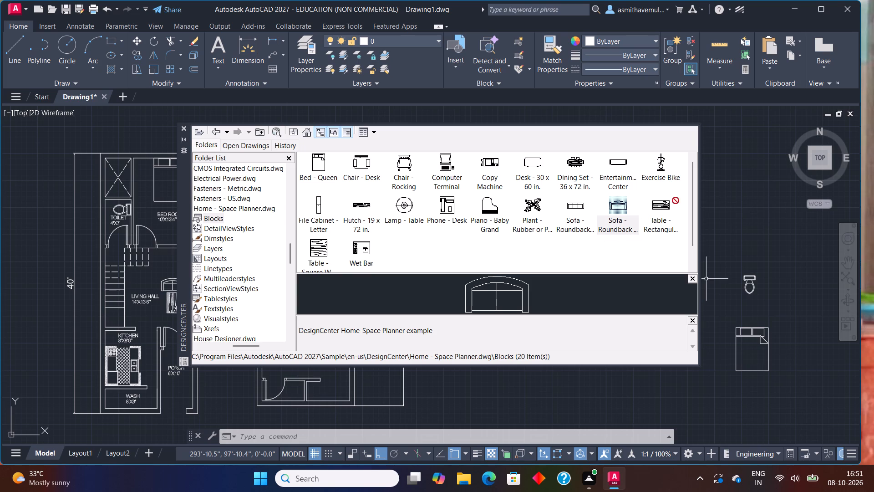
{"action": "left_click_drag", "start_coordinate": [676, 200], "coordinate": [718, 195]}
{"action": "left_click_drag", "start_coordinate": [574, 204], "coordinate": [605, 251]}
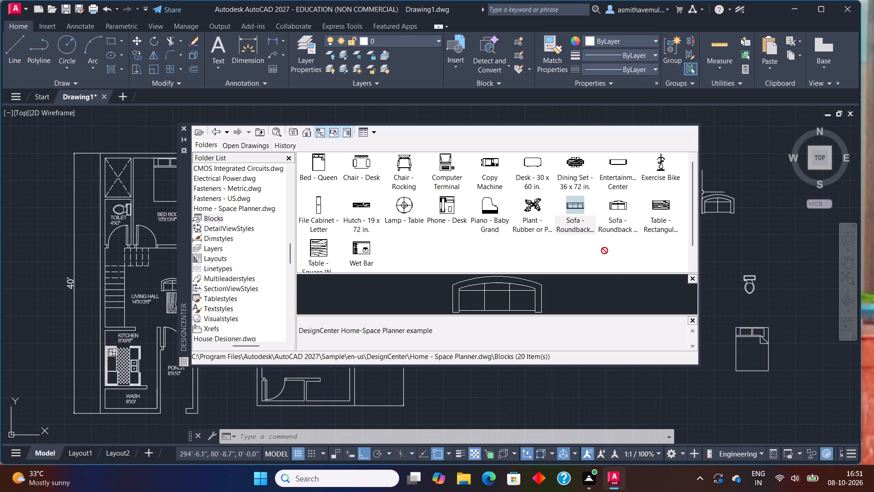
{"action": "left_click_drag", "start_coordinate": [605, 251], "coordinate": [667, 379]}
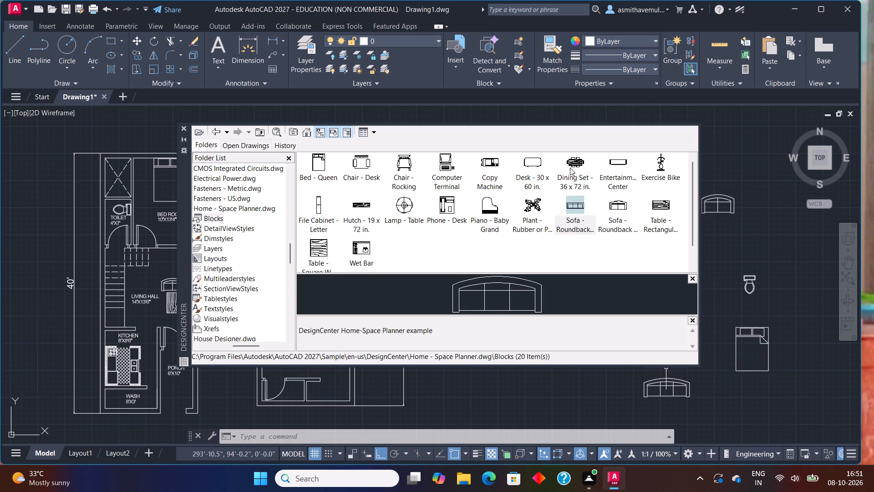
Insert the Dining Set - 36 x 72 in. and Lamp - Table blocks in the empty area beside the plans.
{"action": "left_click_drag", "start_coordinate": [570, 168], "coordinate": [712, 158]}
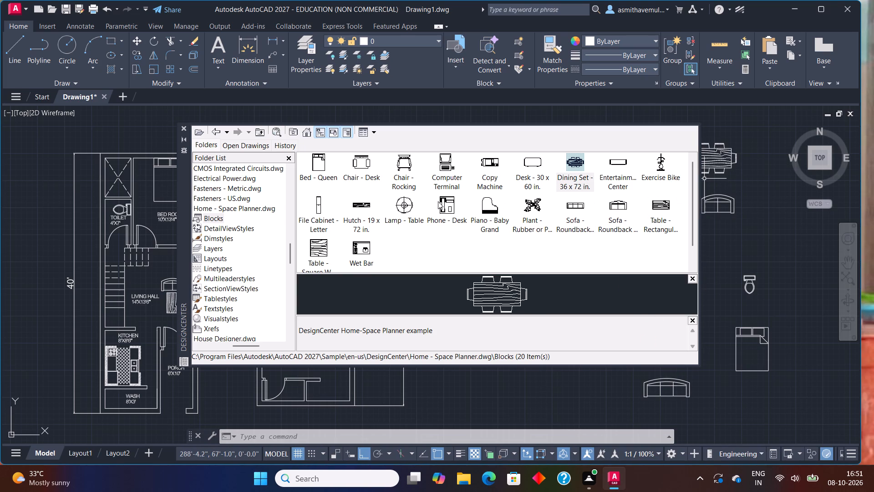
{"action": "left_click_drag", "start_coordinate": [405, 195], "coordinate": [555, 398]}
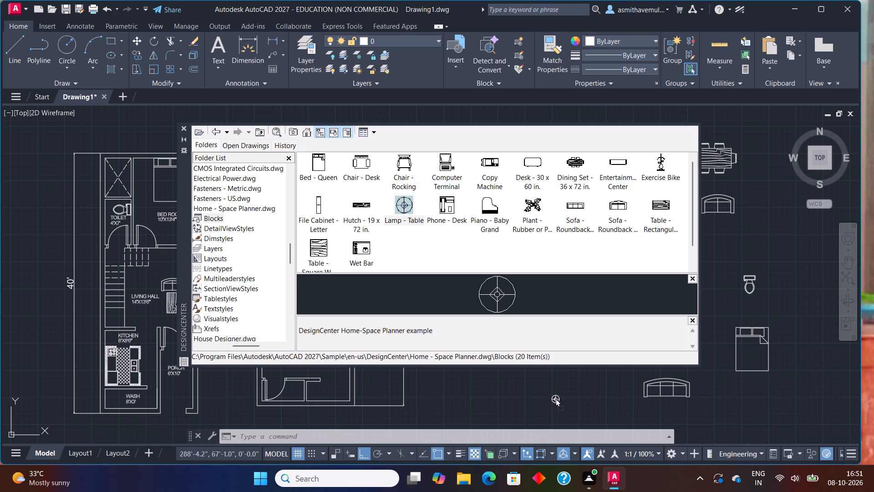
Finish placing the table lamp block in the empty area near the three-seat sofa and close DesignCenter.
{"action": "left_click_drag", "start_coordinate": [555, 398], "coordinate": [556, 390]}
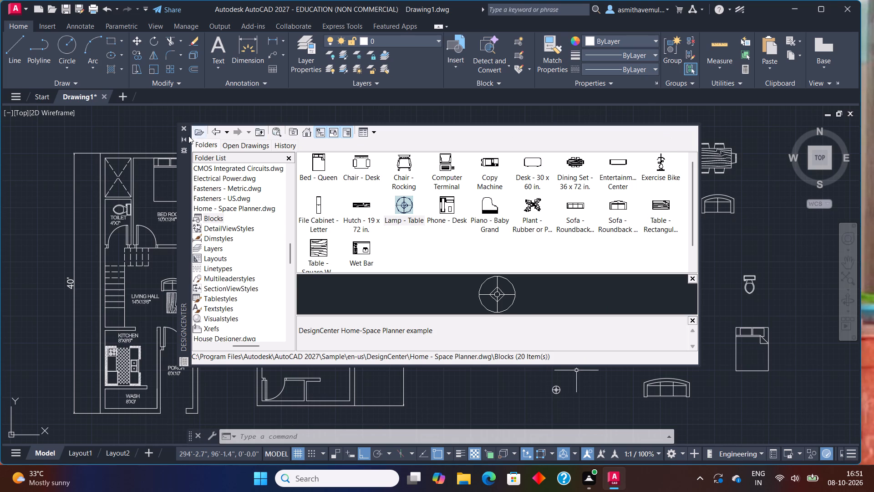
{"action": "left_click", "coordinate": [185, 128]}
Move the queen bed block horizontally from the furniture area to just outside the second floor plan's 40' dimension line.
{"action": "left_click", "coordinate": [773, 348]}
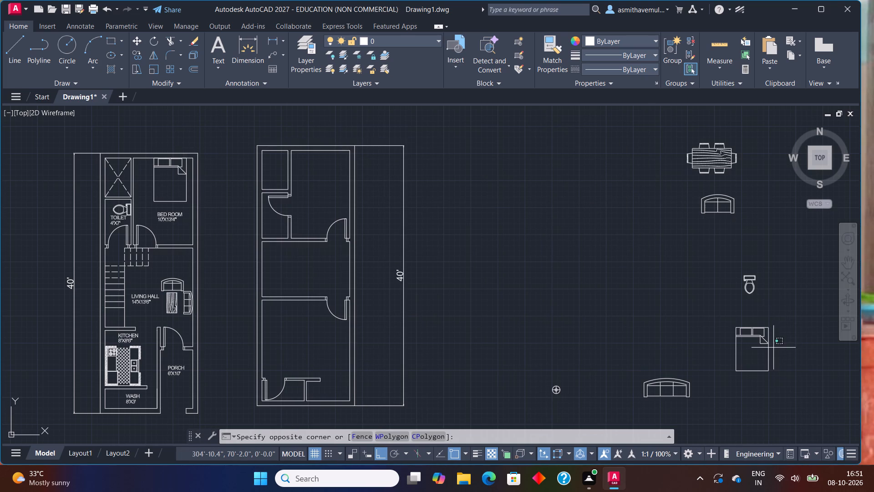
{"action": "left_click_drag", "start_coordinate": [773, 348], "coordinate": [722, 353]}
{"action": "left_click", "coordinate": [722, 353]}
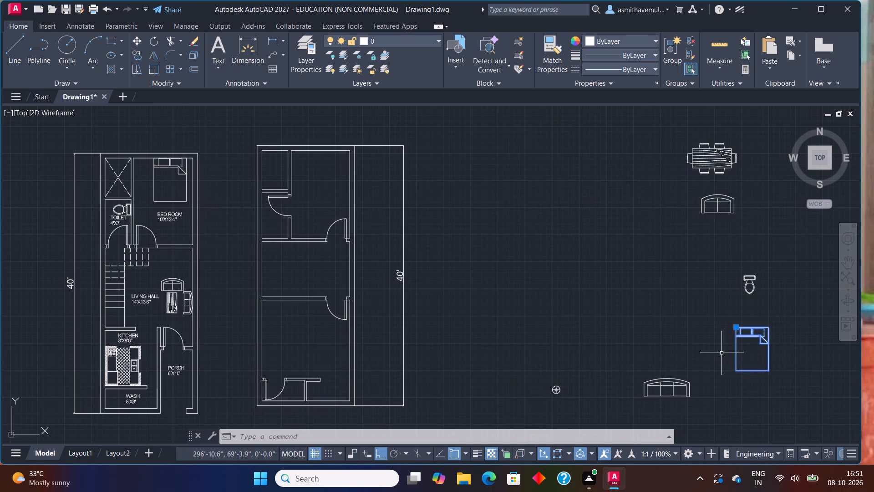
{"action": "key", "text": "m"}
{"action": "key", "text": "Return"}
{"action": "left_click", "coordinate": [746, 336]}
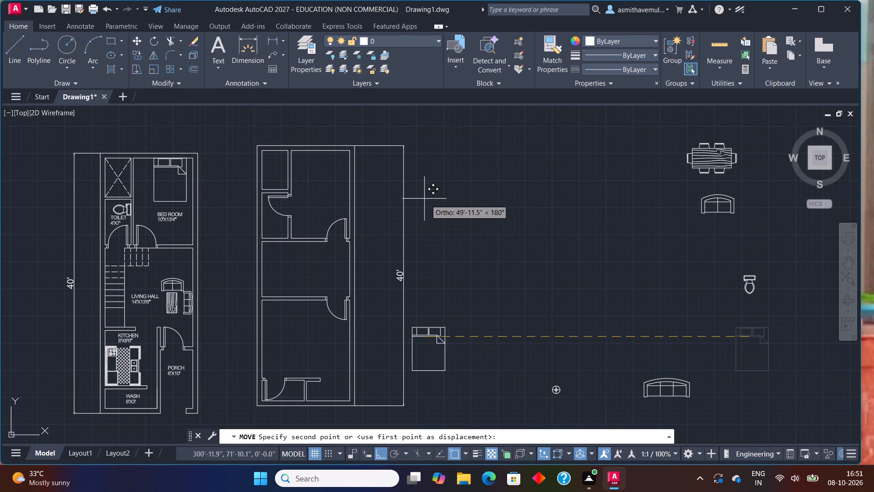
{"action": "left_click", "coordinate": [435, 213]}
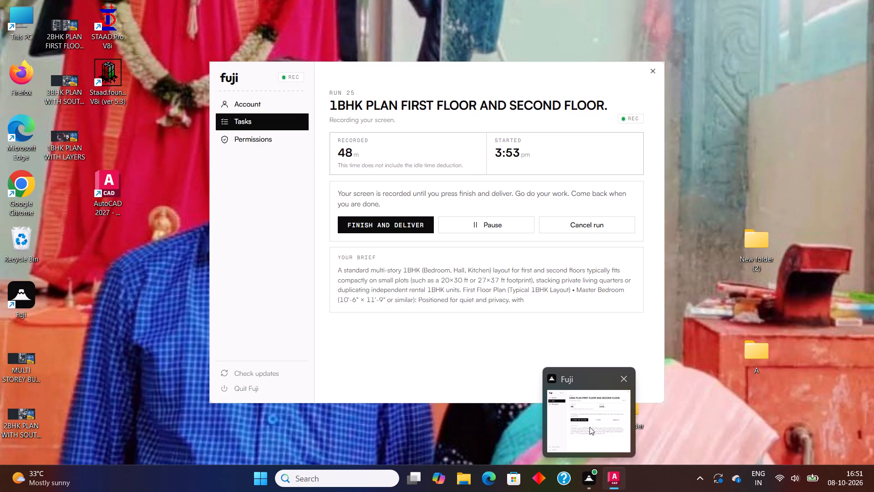
{"action": "middle_click_drag", "start_coordinate": [434, 381], "coordinate": [443, 331]}
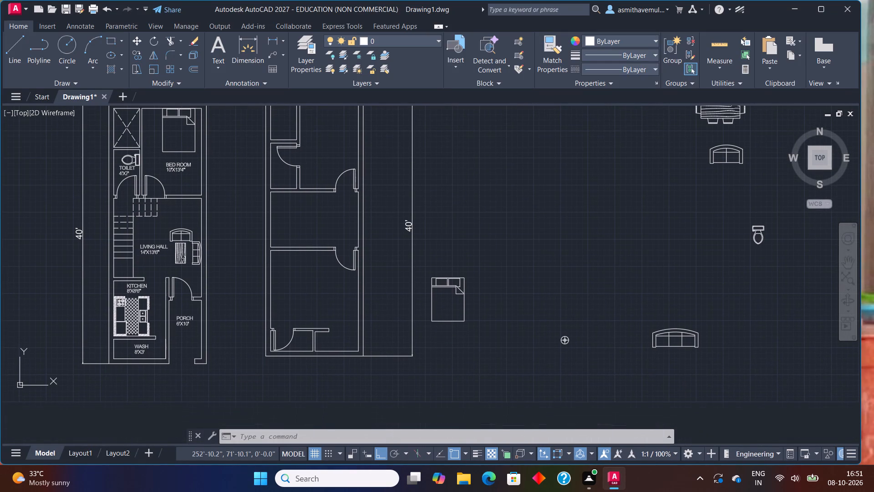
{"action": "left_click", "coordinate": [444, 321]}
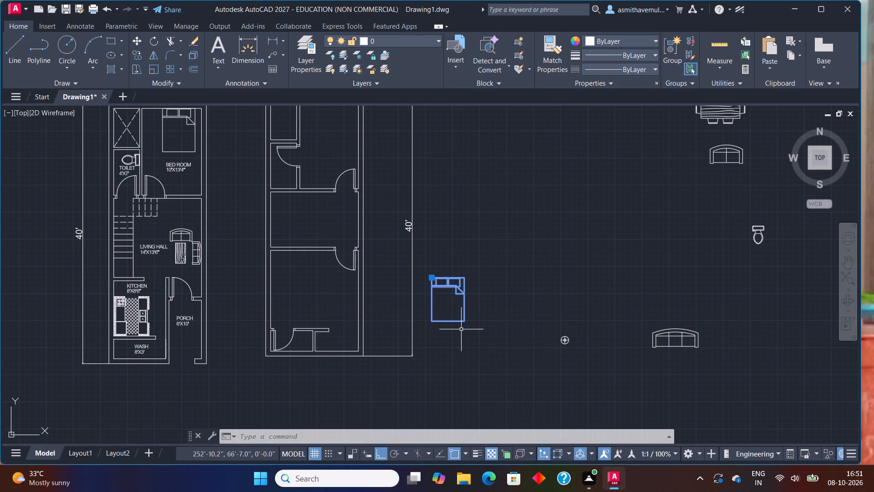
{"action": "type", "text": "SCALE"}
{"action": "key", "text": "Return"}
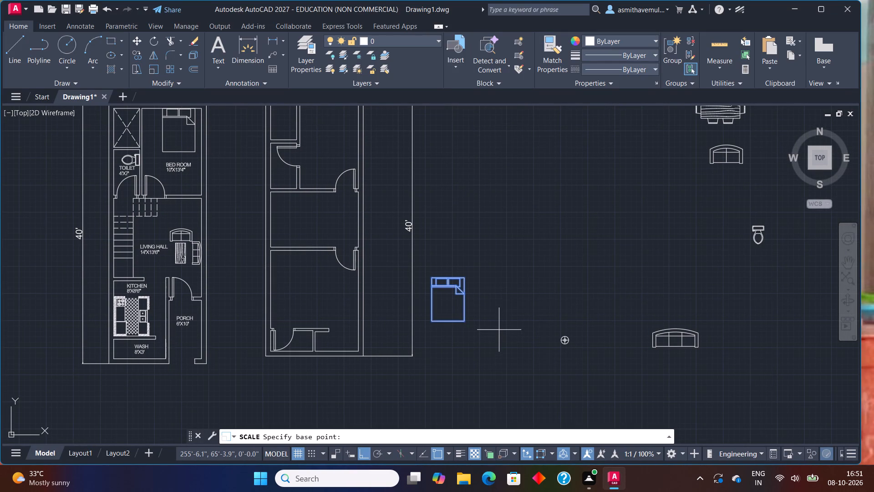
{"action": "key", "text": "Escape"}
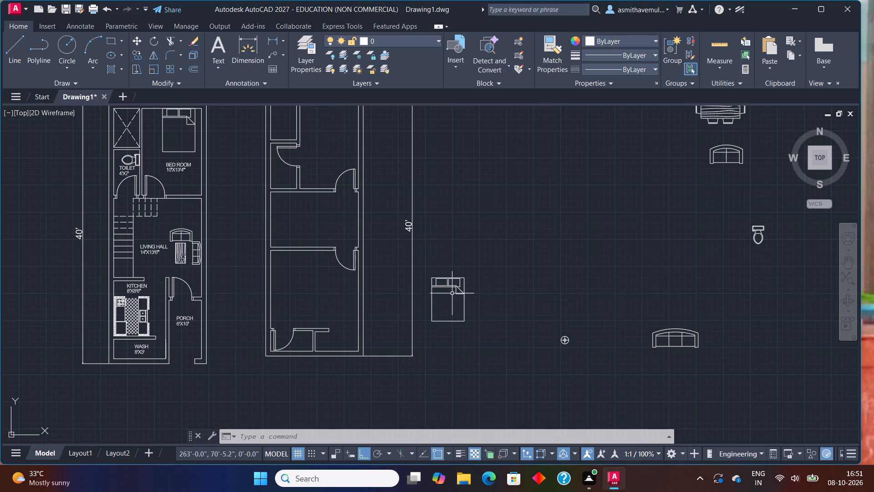
Copy the queen bed into the large lower room of the second floor plan, headboard against its upper wall, with Ortho off.
{"action": "left_click", "coordinate": [450, 287]}
{"action": "type", "text": "COPY"}
{"action": "key", "text": "Return"}
{"action": "left_click", "coordinate": [450, 287]}
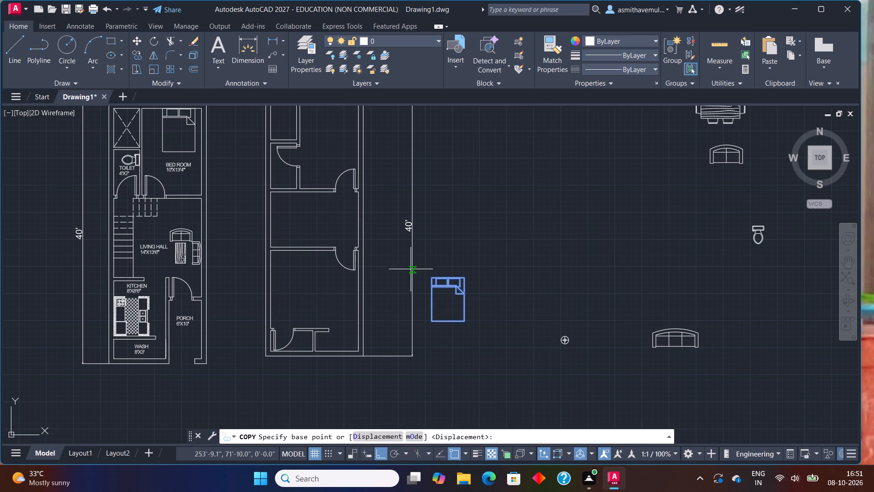
{"action": "left_click", "coordinate": [448, 279]}
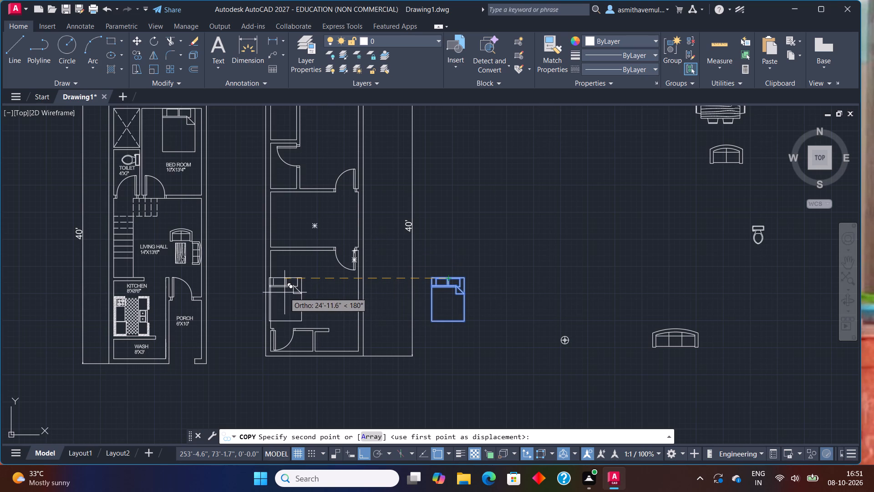
{"action": "key", "text": "F8"}
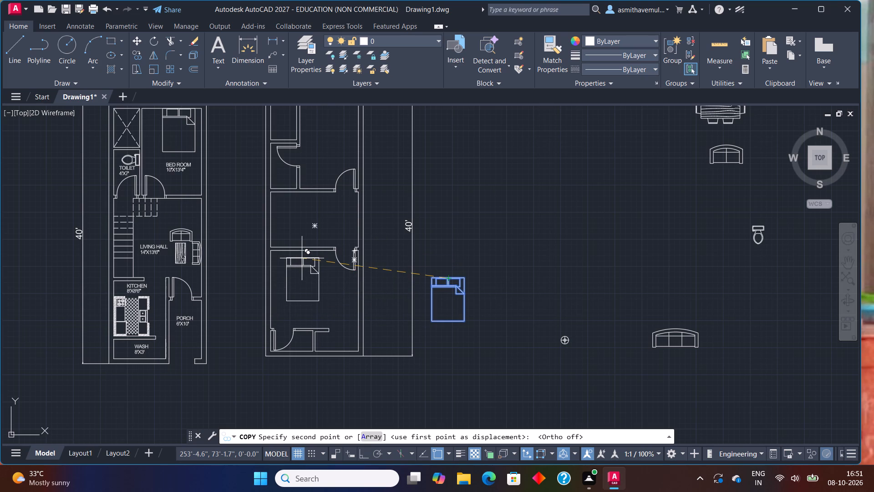
{"action": "scroll", "coordinate": [302, 258], "scroll_direction": "up", "scroll_amount": 2}
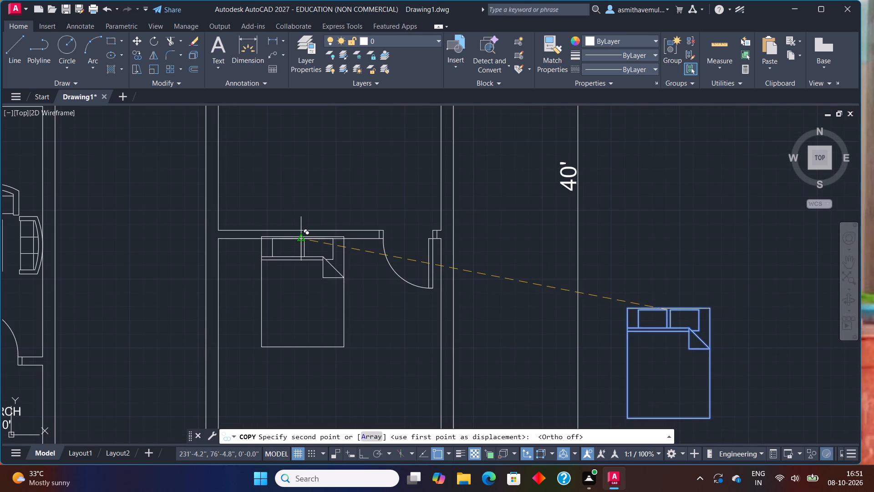
{"action": "scroll", "coordinate": [297, 242], "scroll_direction": "up", "scroll_amount": 2}
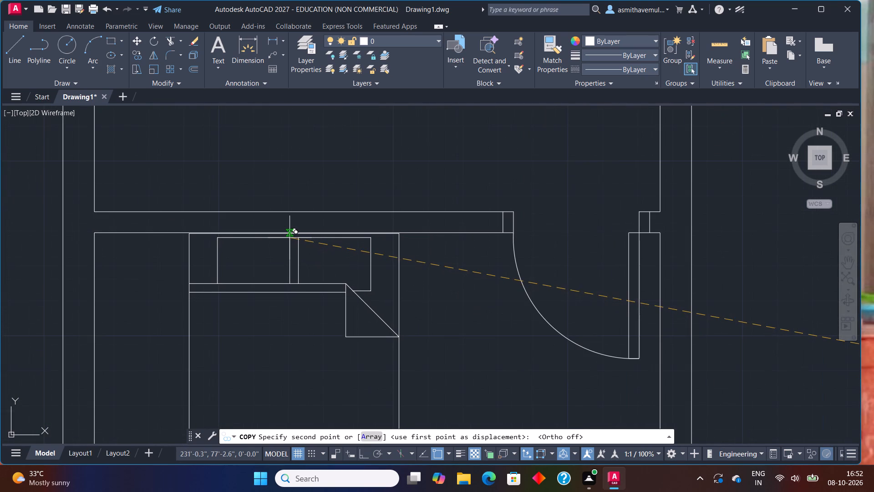
{"action": "left_click", "coordinate": [290, 237]}
Place a second copy of the queen bed in the second floor plan's top bedroom, headboard at the upper wall.
{"action": "scroll", "coordinate": [328, 249], "scroll_direction": "down", "scroll_amount": 1}
{"action": "scroll", "coordinate": [320, 286], "scroll_direction": "down", "scroll_amount": 1}
{"action": "scroll", "coordinate": [304, 243], "scroll_direction": "down", "scroll_amount": 2}
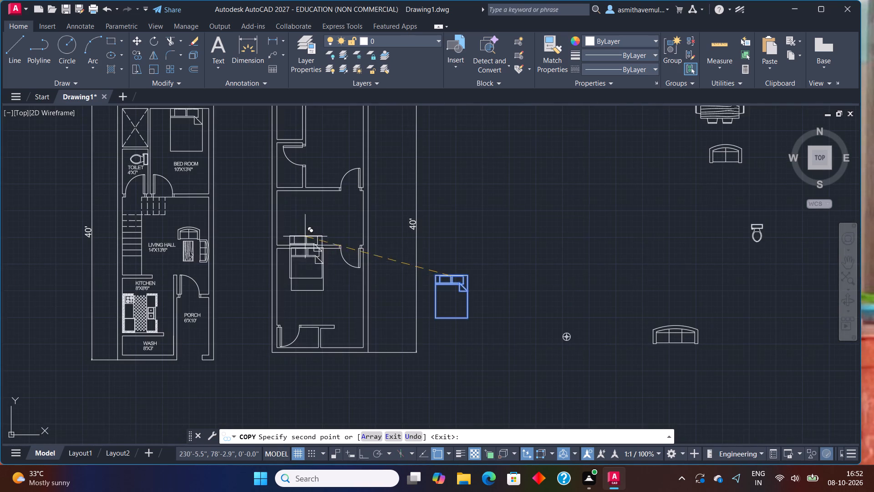
{"action": "middle_click_drag", "start_coordinate": [315, 229], "coordinate": [315, 330]}
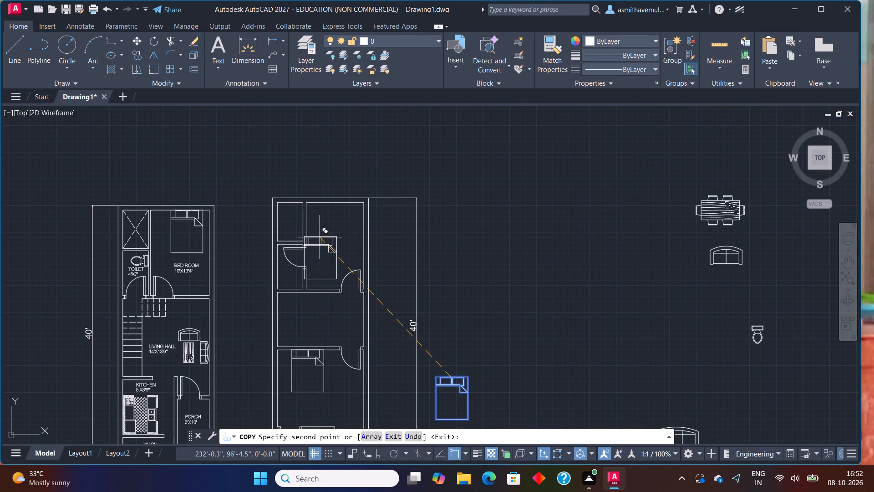
{"action": "scroll", "coordinate": [333, 218], "scroll_direction": "up", "scroll_amount": 3}
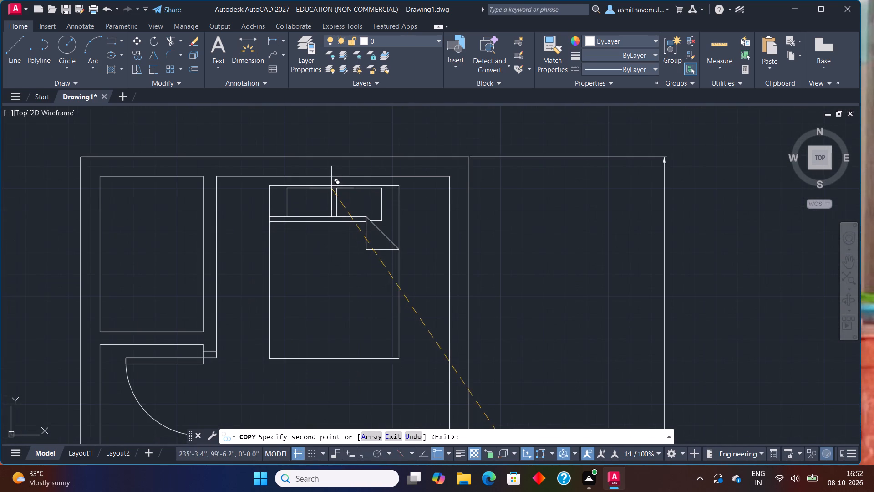
{"action": "scroll", "coordinate": [331, 180], "scroll_direction": "up", "scroll_amount": 1}
{"action": "left_click", "coordinate": [330, 179]}
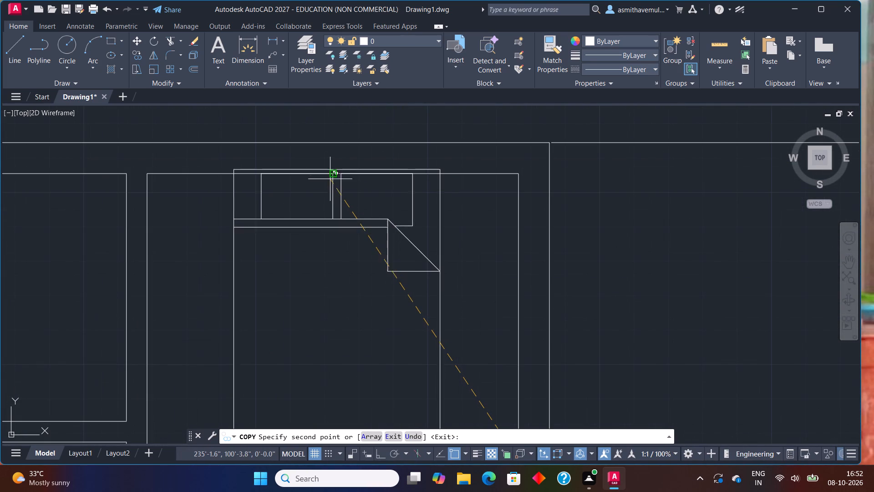
{"action": "key", "text": "Escape"}
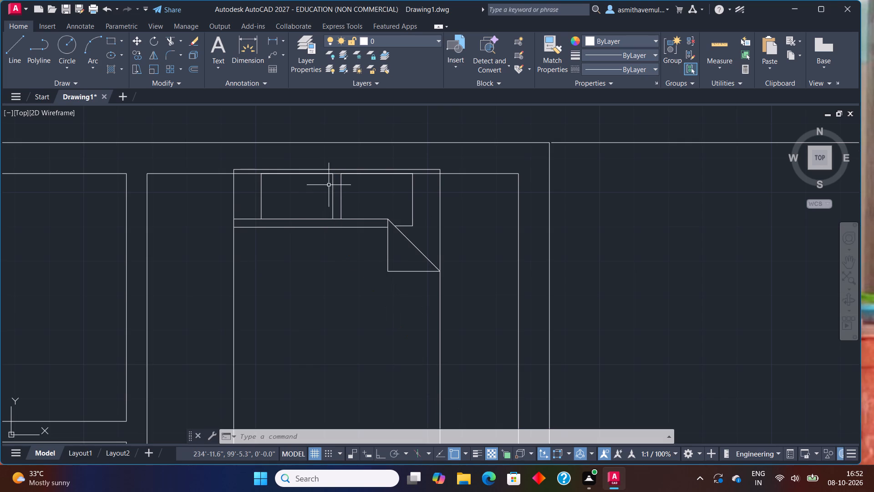
Move the top bedroom's bed by its headboard corner so the headboard sits flush with the inner face of the upper wall.
{"action": "left_click", "coordinate": [333, 170]}
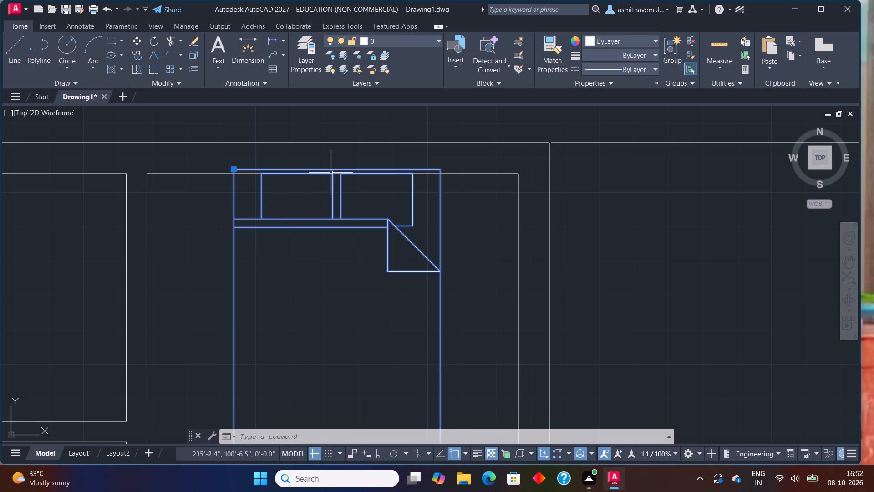
{"action": "key", "text": "m"}
{"action": "key", "text": "Return"}
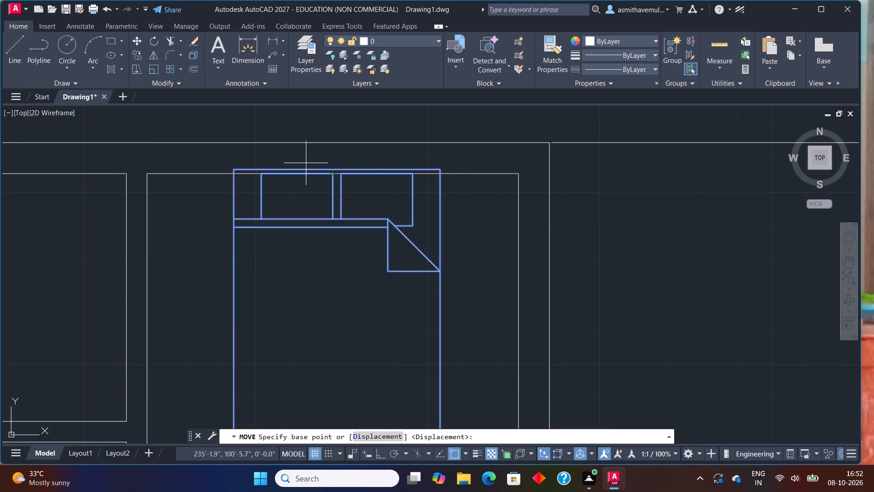
{"action": "left_click", "coordinate": [232, 169]}
{"action": "scroll", "coordinate": [254, 181], "scroll_direction": "up", "scroll_amount": 2}
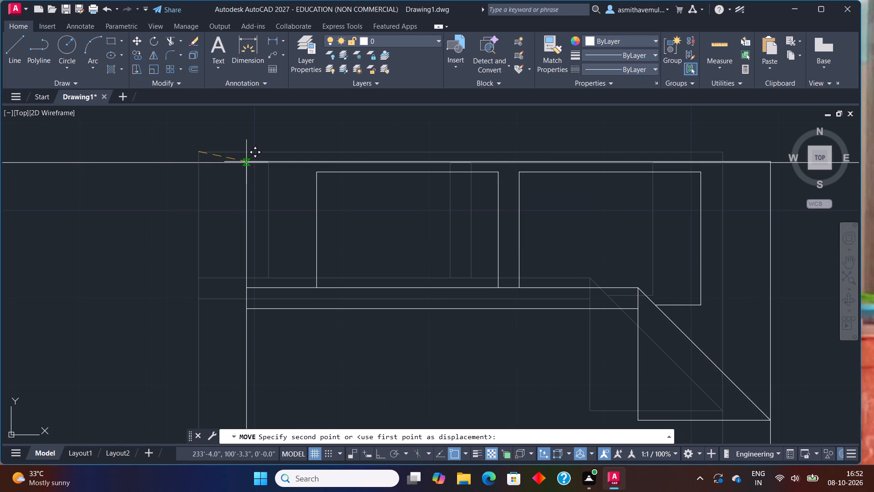
{"action": "left_click", "coordinate": [246, 162]}
Move the table lamp block to the empty area just outside the second floor plan, level with the top bedroom.
{"action": "scroll", "coordinate": [278, 192], "scroll_direction": "down", "scroll_amount": 4}
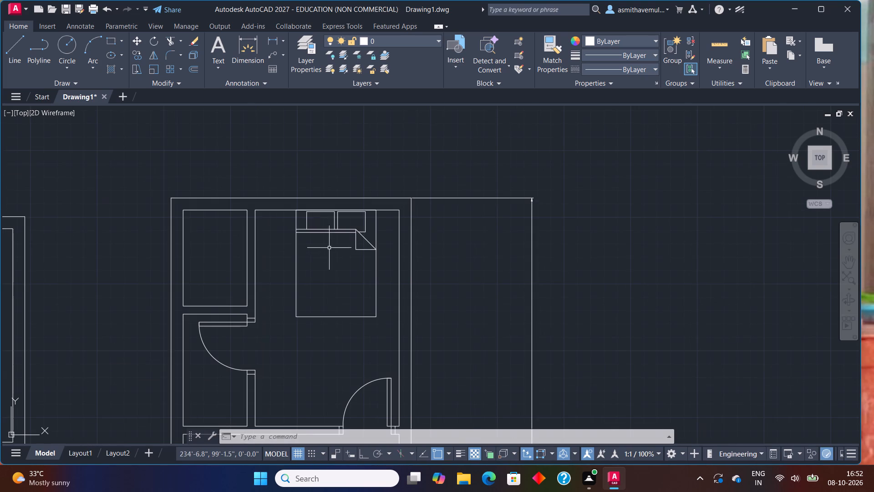
{"action": "scroll", "coordinate": [349, 271], "scroll_direction": "down", "scroll_amount": 2}
{"action": "middle_click_drag", "start_coordinate": [489, 331], "coordinate": [437, 181]}
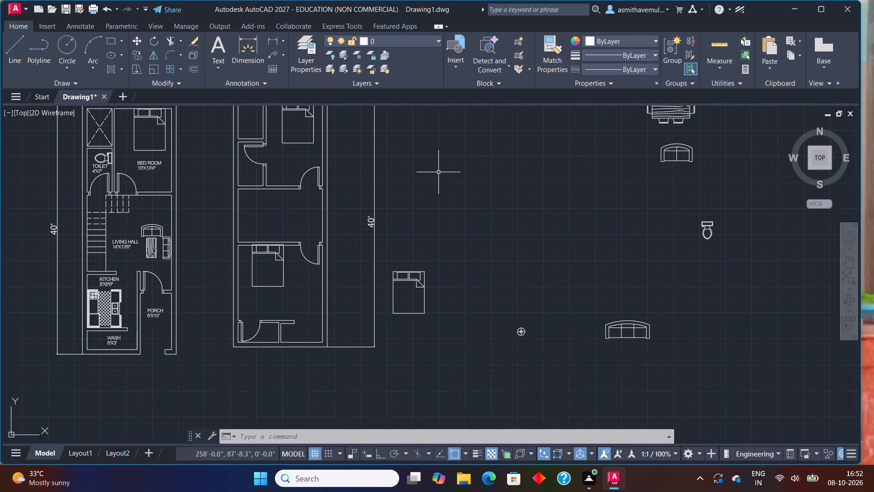
{"action": "left_click", "coordinate": [519, 331]}
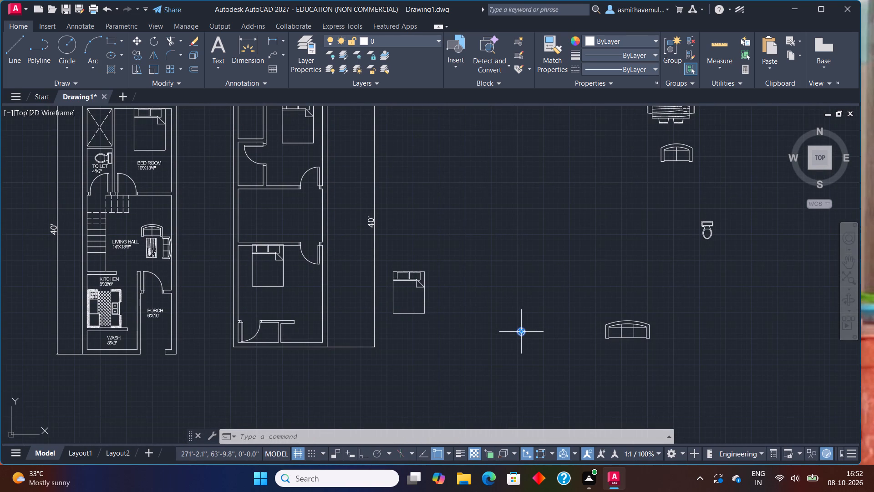
{"action": "key", "text": "m"}
{"action": "key", "text": "Return"}
{"action": "left_click_drag", "start_coordinate": [523, 336], "coordinate": [519, 332]}
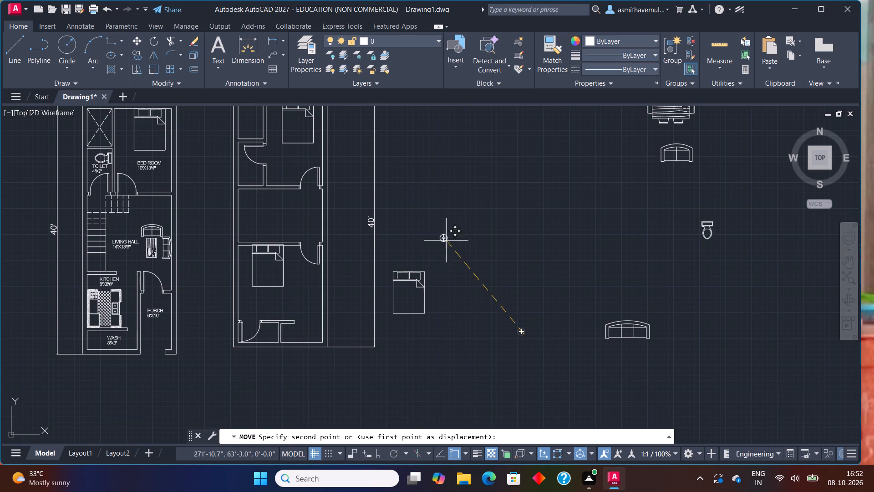
{"action": "middle_click_drag", "start_coordinate": [413, 186], "coordinate": [427, 339]}
{"action": "scroll", "coordinate": [437, 288], "scroll_direction": "up", "scroll_amount": 1}
{"action": "left_click", "coordinate": [448, 272]}
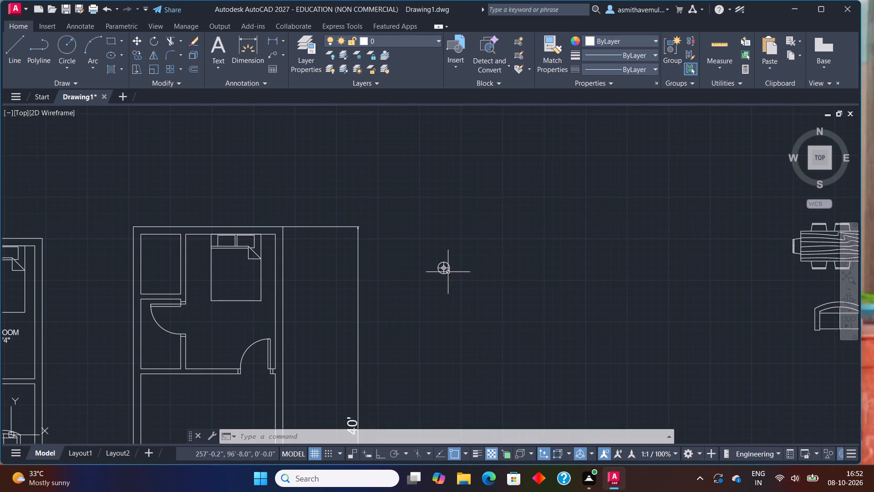
Scale up the table lamp block freehand from its edge.
{"action": "left_click", "coordinate": [442, 264]}
{"action": "key", "text": "s"}
{"action": "type", "text": "CA"}
{"action": "key", "text": "l"}
{"action": "key", "text": "e"}
{"action": "key", "text": "Return"}
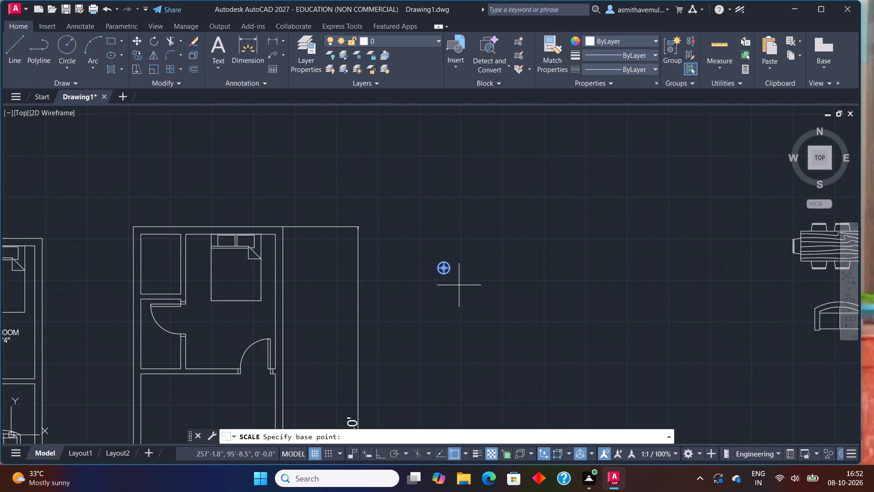
{"action": "left_click", "coordinate": [446, 267]}
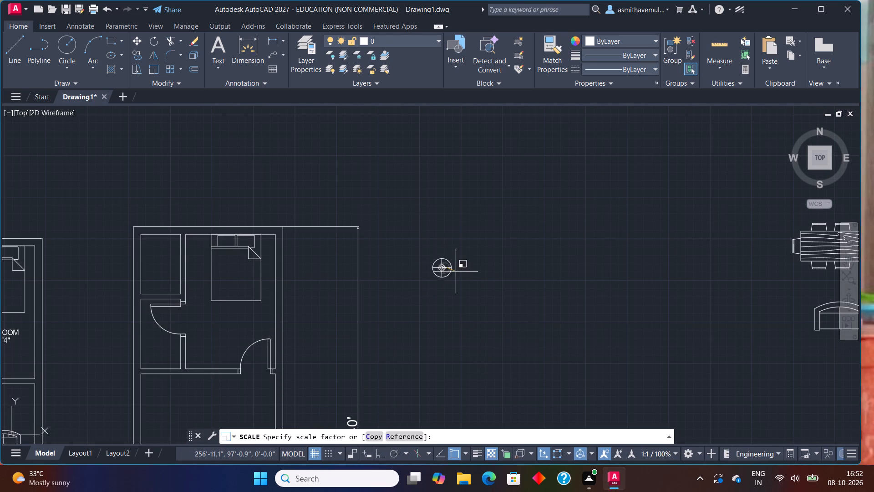
{"action": "left_click", "coordinate": [460, 275]}
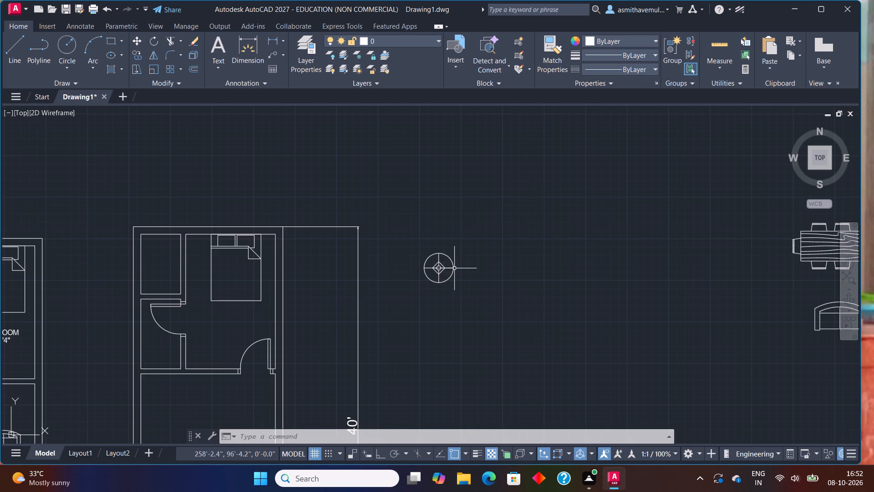
Move the top bedroom's bed slightly along the upper wall toward the partition, keeping its headboard on the wall line.
{"action": "left_click", "coordinate": [261, 288]}
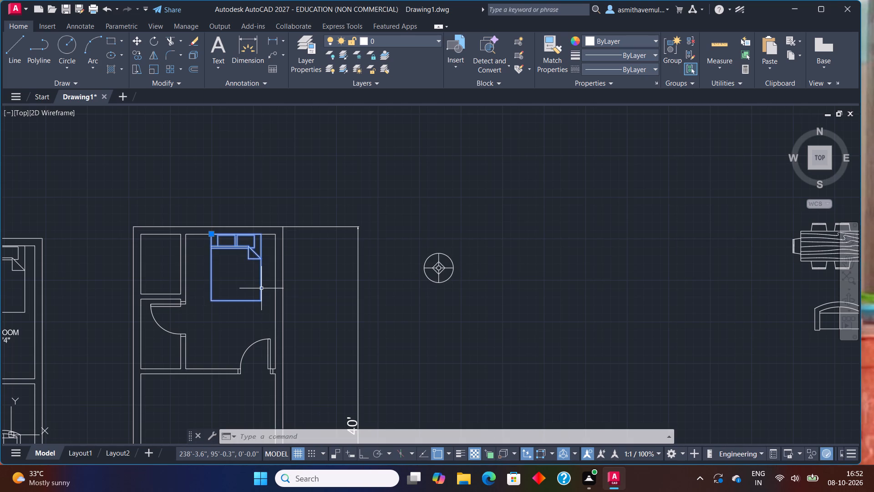
{"action": "key", "text": "m"}
{"action": "key", "text": "Return"}
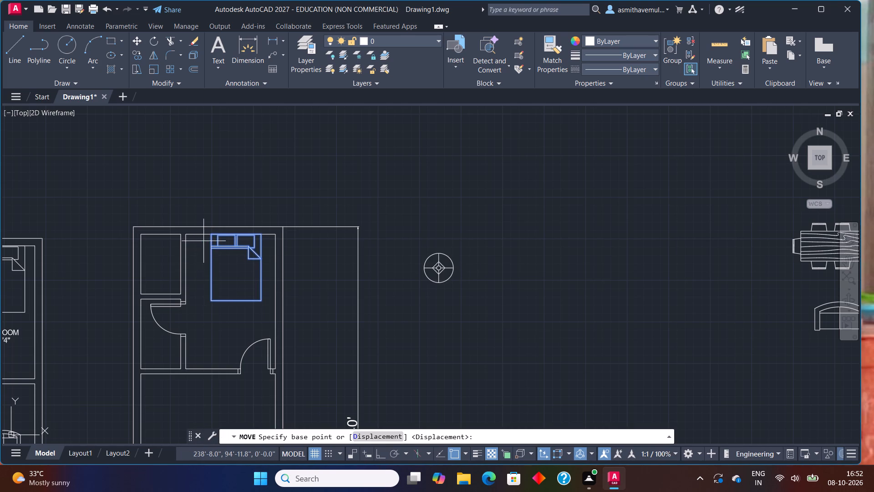
{"action": "scroll", "coordinate": [205, 238], "scroll_direction": "up", "scroll_amount": 1}
{"action": "left_click", "coordinate": [210, 234]}
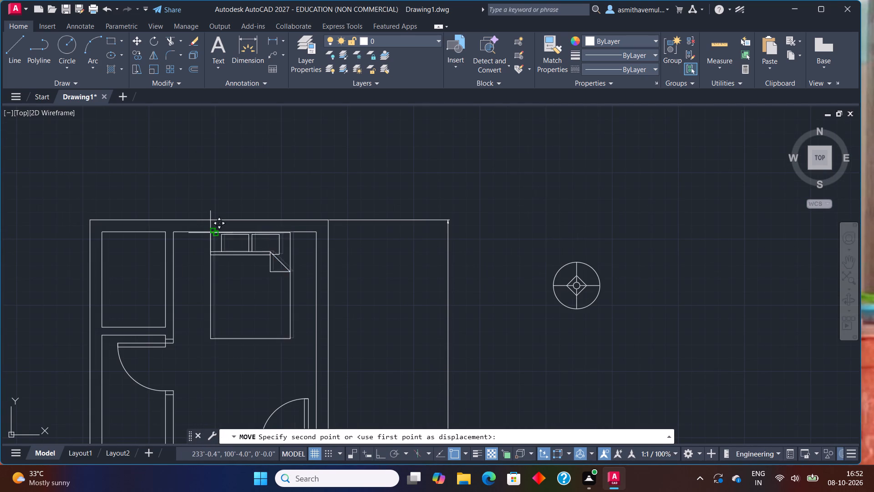
{"action": "scroll", "coordinate": [208, 232], "scroll_direction": "up", "scroll_amount": 1}
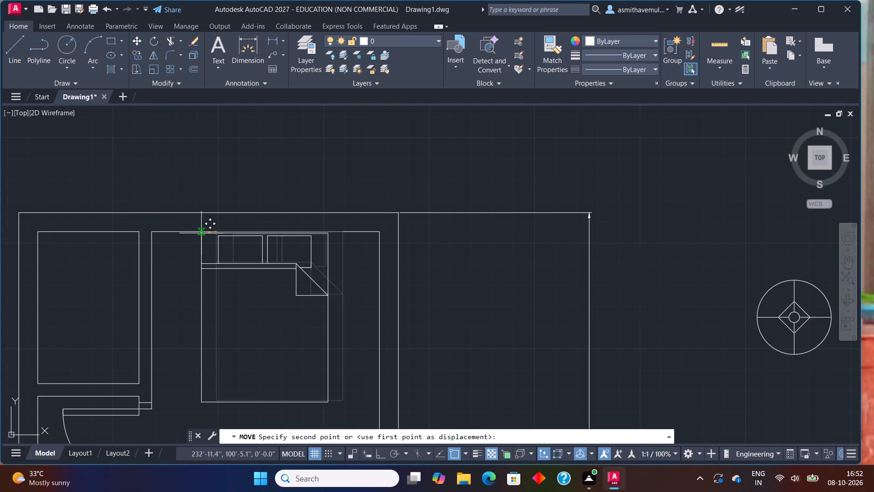
{"action": "left_click", "coordinate": [201, 232]}
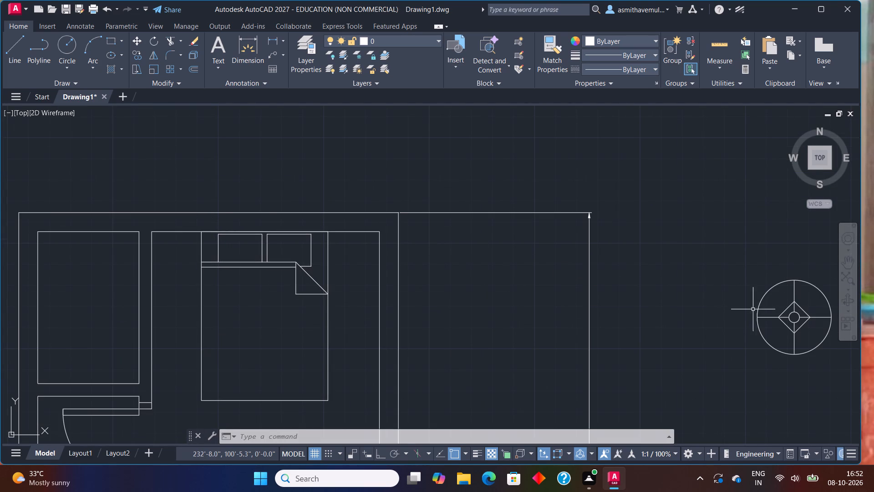
Scale the table lamp block outside the floor plan down freehand to about half its size.
{"action": "left_click", "coordinate": [761, 312]}
{"action": "left_click", "coordinate": [802, 310]}
{"action": "left_click", "coordinate": [798, 318]}
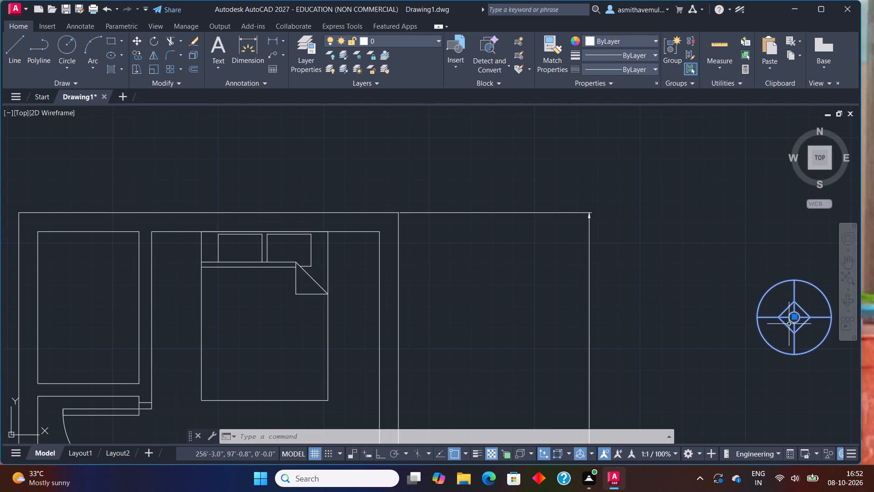
{"action": "type", "text": "SCA"}
{"action": "key", "text": "l"}
{"action": "key", "text": "e"}
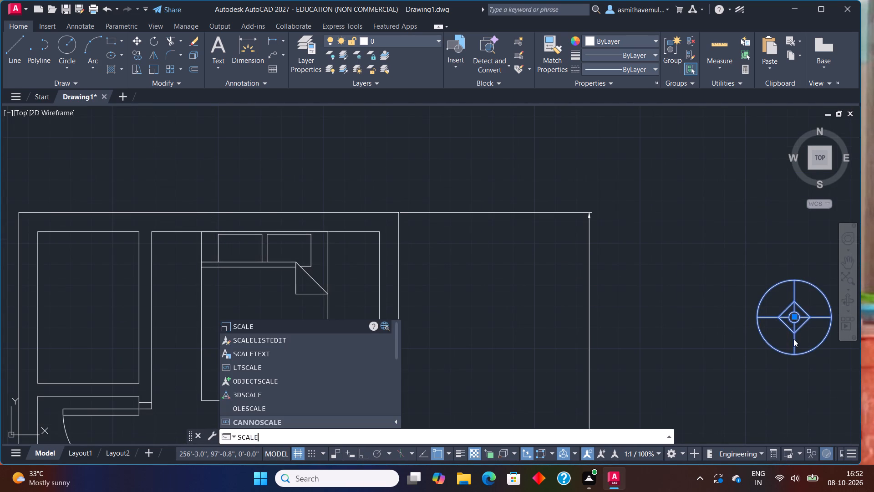
{"action": "key", "text": "Return"}
{"action": "left_click", "coordinate": [794, 319]}
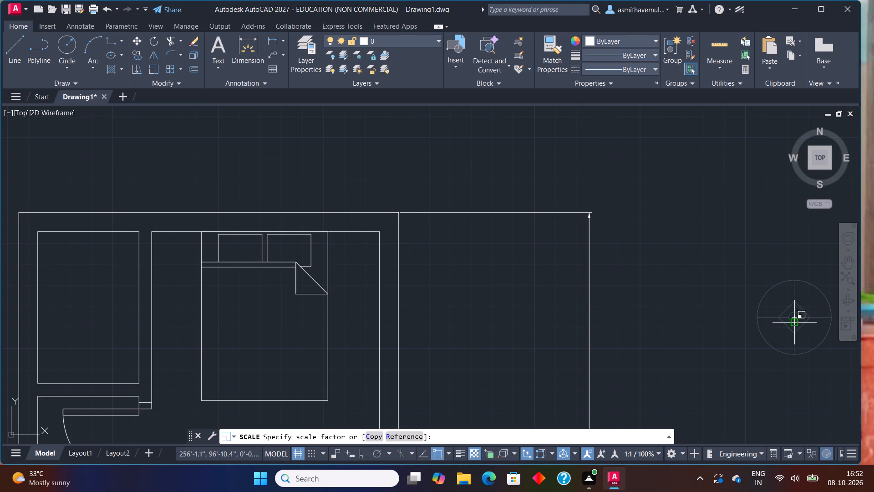
{"action": "left_click", "coordinate": [783, 336]}
Copy the table lamp into the top bedroom, placing one on each side of the bed's headboard.
{"action": "left_click", "coordinate": [785, 324]}
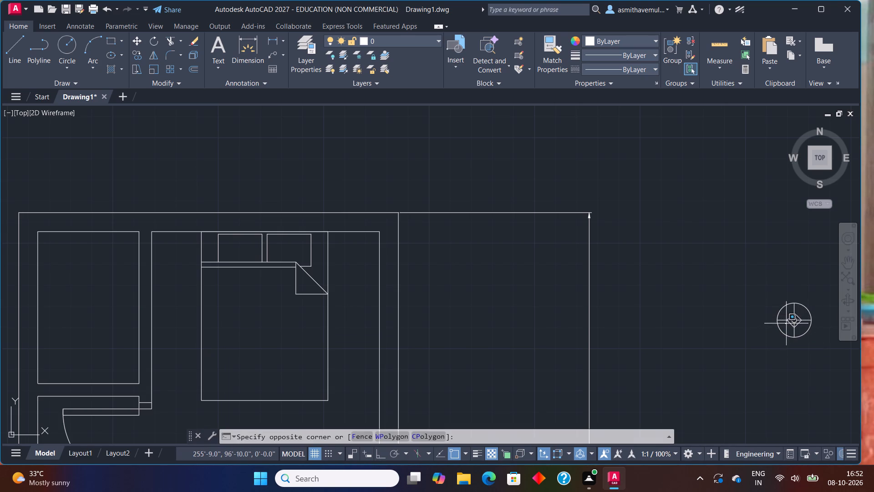
{"action": "left_click", "coordinate": [791, 322]}
{"action": "left_click_drag", "start_coordinate": [803, 304], "coordinate": [771, 334]}
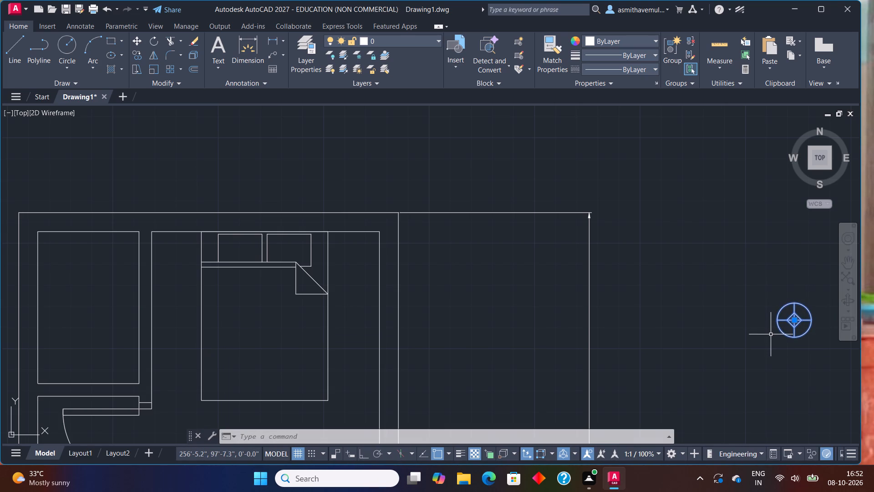
{"action": "key", "text": "c"}
{"action": "key", "text": "o"}
{"action": "key", "text": "p"}
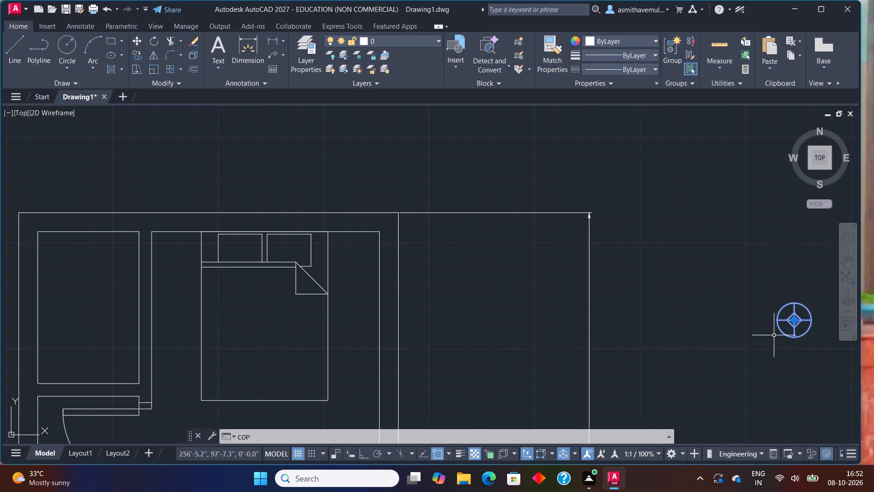
{"action": "key", "text": "y"}
{"action": "key", "text": "Return"}
{"action": "left_click", "coordinate": [803, 318]}
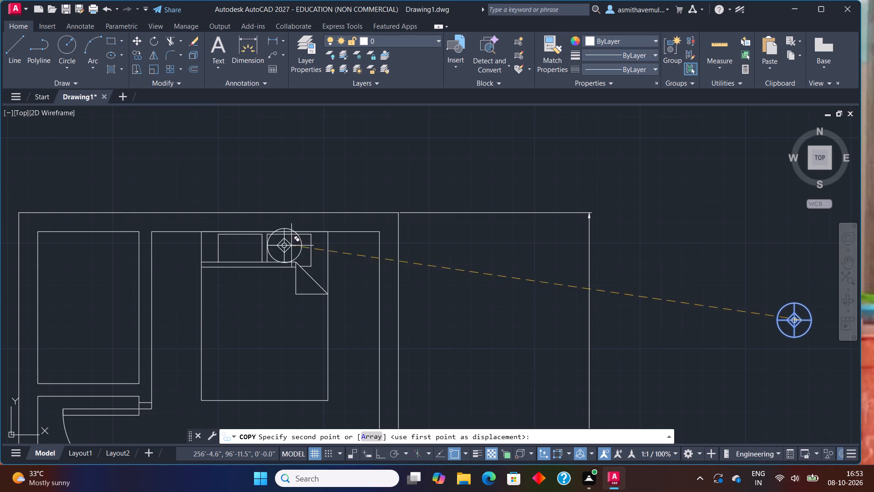
{"action": "scroll", "coordinate": [213, 245], "scroll_direction": "up", "scroll_amount": 1}
{"action": "left_click", "coordinate": [165, 262]}
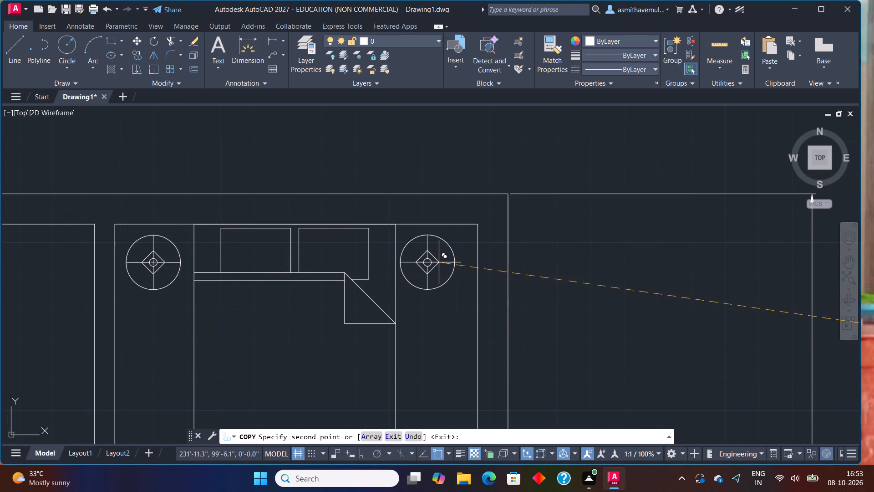
{"action": "left_click", "coordinate": [443, 262]}
Place two more copies of the table lamp in the lower bedroom, one on each side of the bed's headboard.
{"action": "scroll", "coordinate": [527, 268], "scroll_direction": "down", "scroll_amount": 3}
{"action": "middle_click_drag", "start_coordinate": [511, 352], "coordinate": [495, 342]}
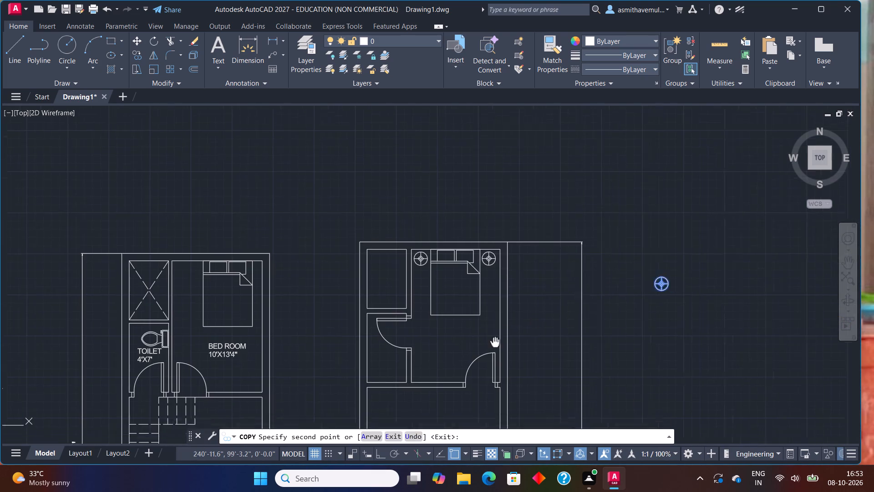
{"action": "middle_click_drag", "start_coordinate": [495, 342], "coordinate": [421, 207]}
{"action": "middle_click_drag", "start_coordinate": [314, 404], "coordinate": [328, 324]}
{"action": "scroll", "coordinate": [325, 325], "scroll_direction": "up", "scroll_amount": 1}
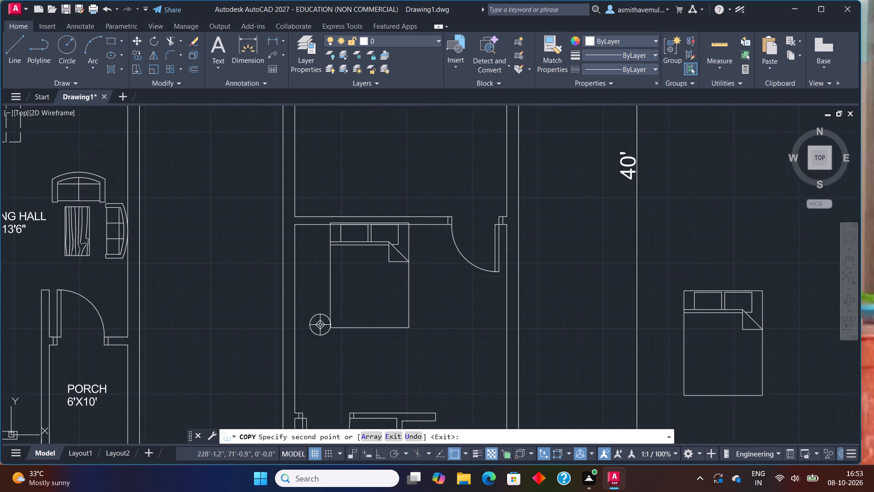
{"action": "scroll", "coordinate": [313, 249], "scroll_direction": "up", "scroll_amount": 2}
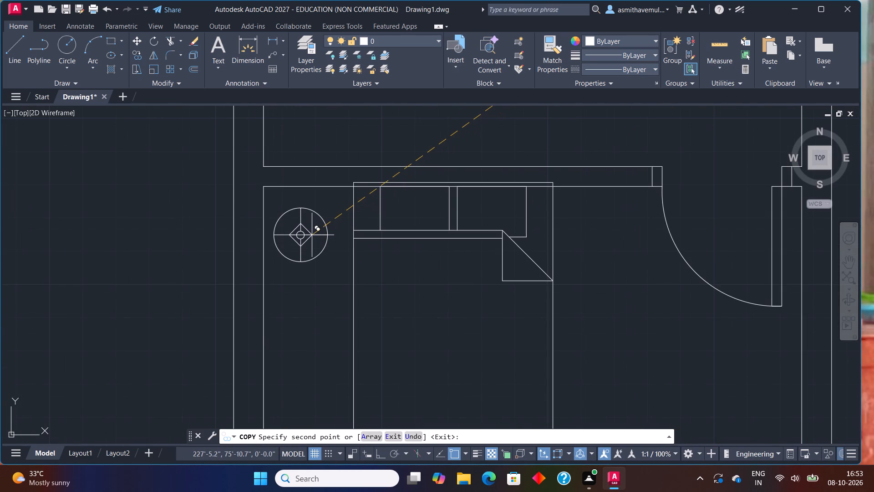
{"action": "left_click", "coordinate": [311, 232]}
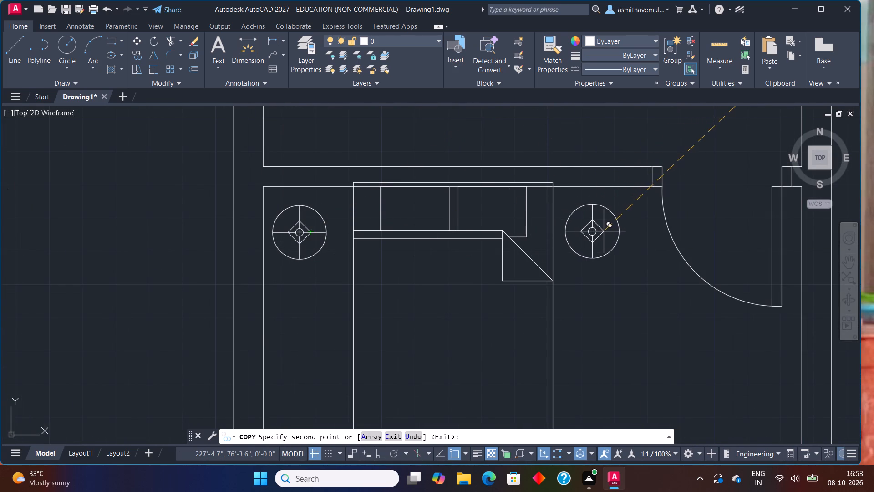
{"action": "left_click", "coordinate": [606, 230]}
{"action": "key", "text": "Escape"}
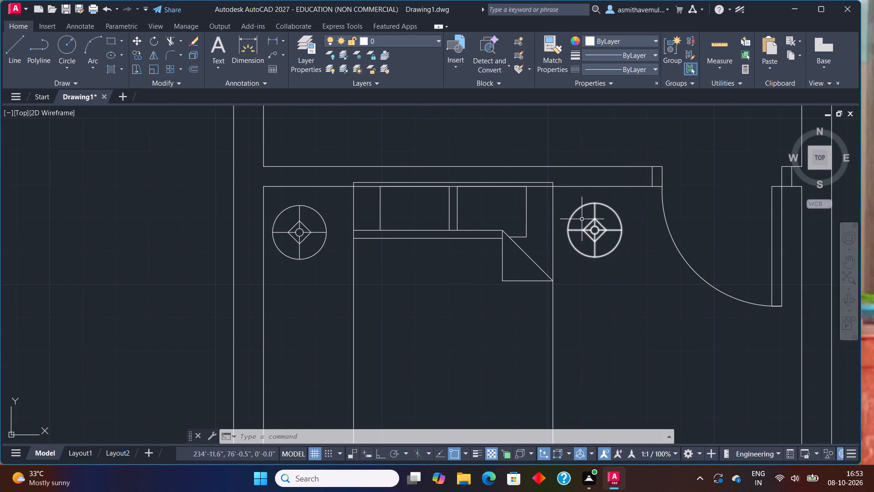
Move the lower bedroom's bed slightly down so its headboard sits on the inner face of the wall.
{"action": "left_click", "coordinate": [550, 183]}
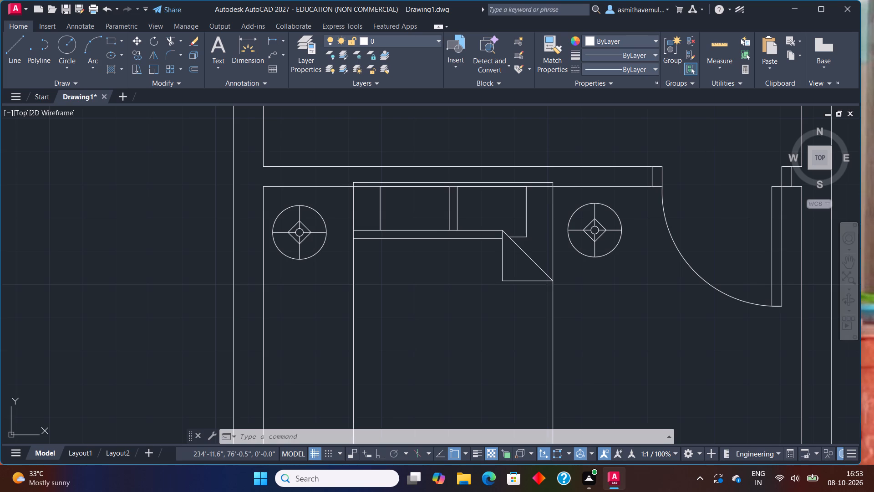
{"action": "key", "text": "m"}
{"action": "key", "text": "Return"}
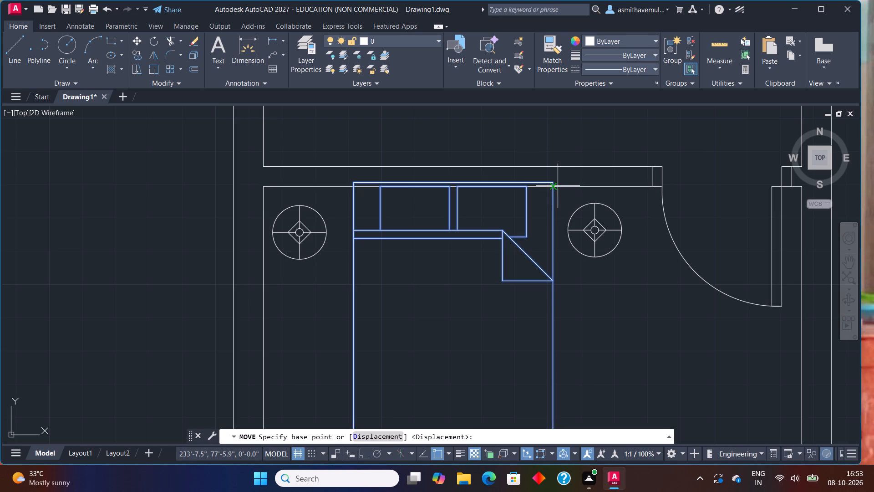
{"action": "left_click", "coordinate": [550, 179]}
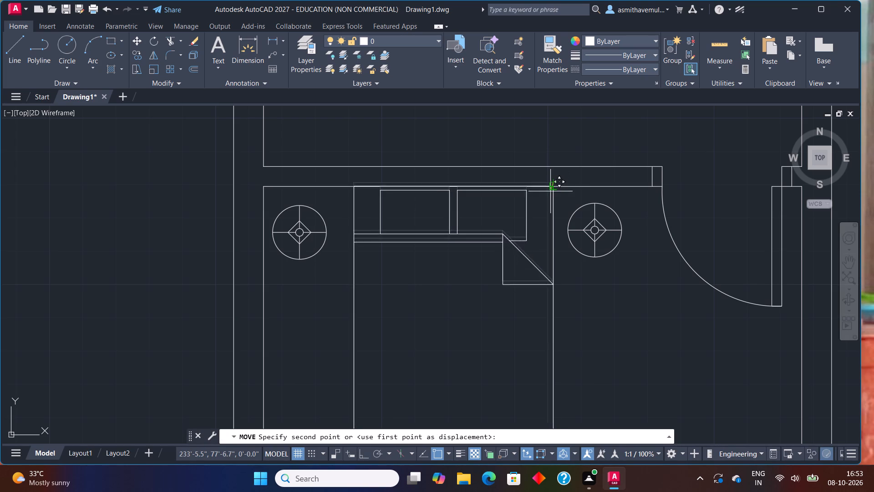
{"action": "left_click", "coordinate": [550, 191]}
Copy the toilet block twice beside the second floor plan, once inside the 40' dimension line and once beyond it.
{"action": "scroll", "coordinate": [541, 256], "scroll_direction": "down", "scroll_amount": 3}
{"action": "scroll", "coordinate": [664, 345], "scroll_direction": "down", "scroll_amount": 1}
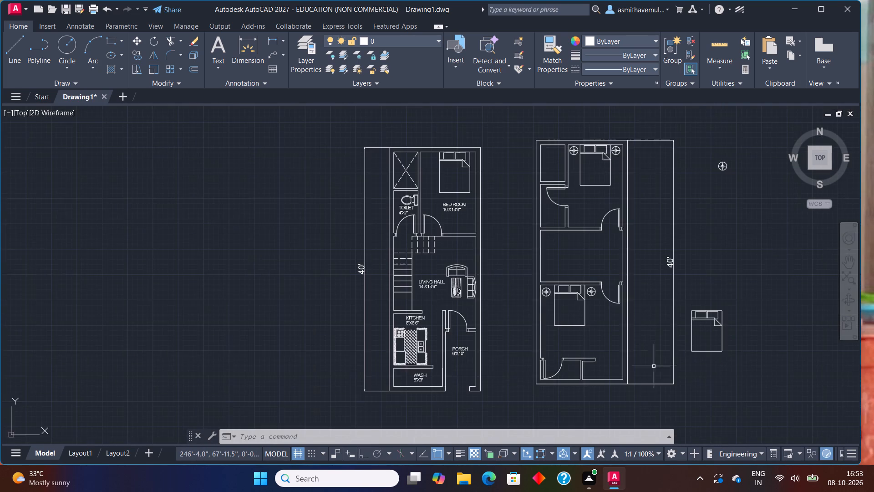
{"action": "middle_click_drag", "start_coordinate": [624, 382], "coordinate": [544, 326]}
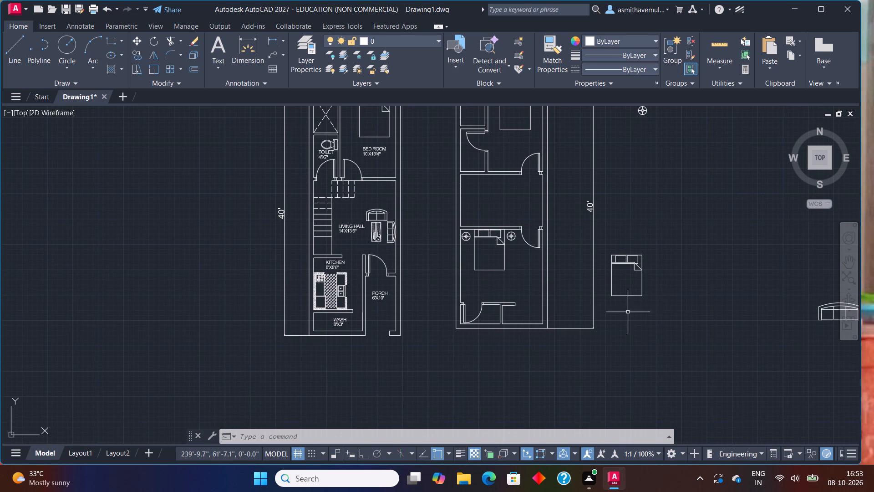
{"action": "middle_click_drag", "start_coordinate": [652, 251], "coordinate": [559, 333]}
{"action": "middle_click_drag", "start_coordinate": [685, 267], "coordinate": [564, 231]}
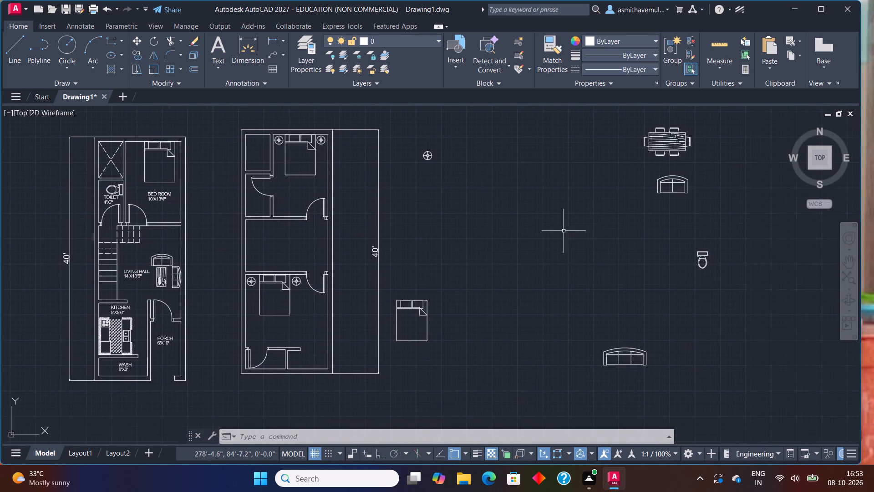
{"action": "left_click", "coordinate": [701, 251]}
{"action": "key", "text": "c"}
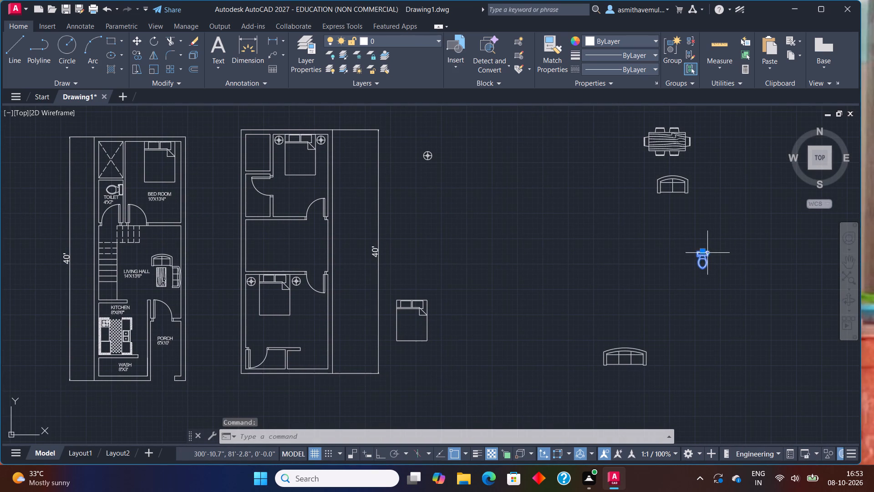
{"action": "key", "text": "o"}
{"action": "key", "text": "p"}
{"action": "key", "text": "y"}
{"action": "key", "text": "Return"}
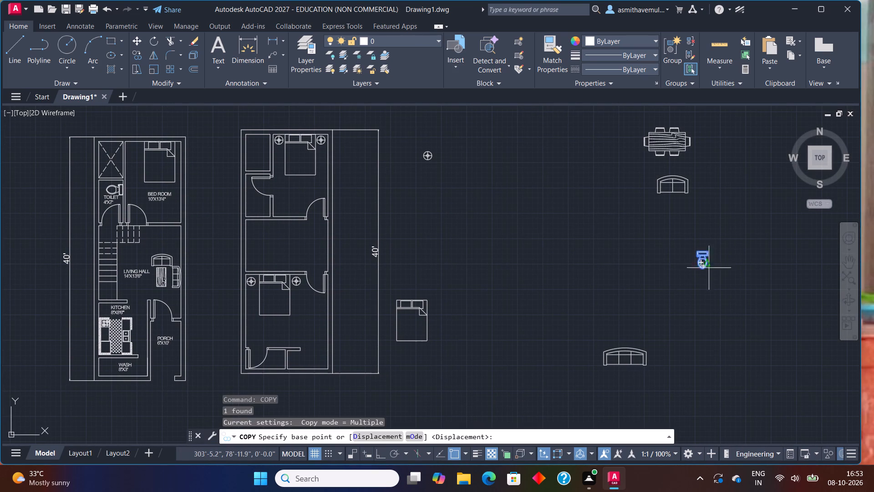
{"action": "left_click", "coordinate": [696, 261]}
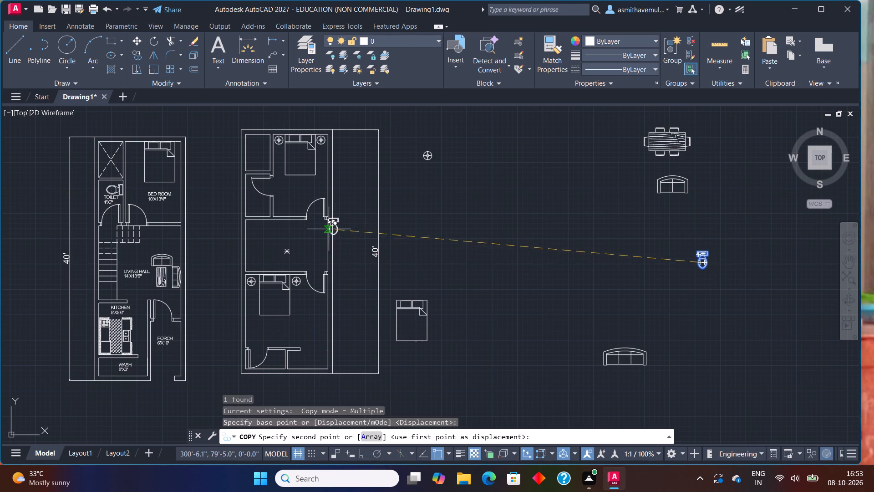
{"action": "left_click", "coordinate": [346, 221]}
{"action": "left_click", "coordinate": [417, 218]}
{"action": "key", "text": "Escape"}
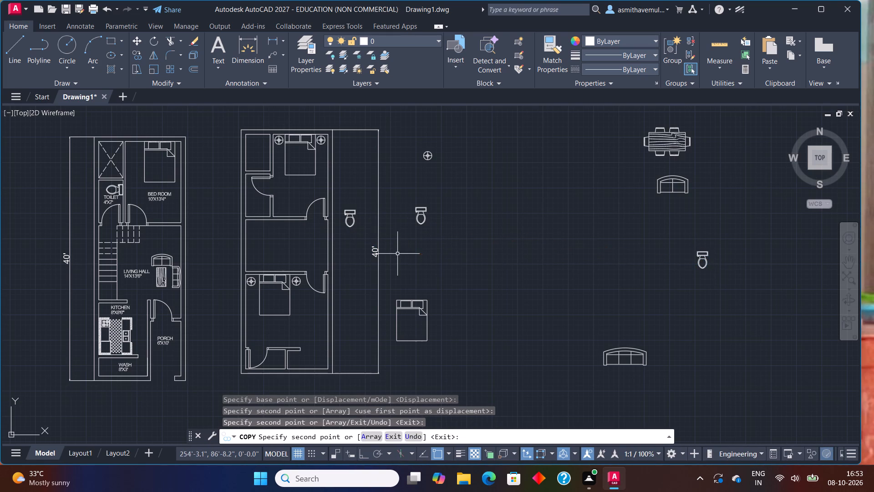
Rotate the toilet copy beyond the 40' dimension line 90° counterclockwise, using ortho.
{"action": "middle_click_drag", "start_coordinate": [360, 282], "coordinate": [369, 254]}
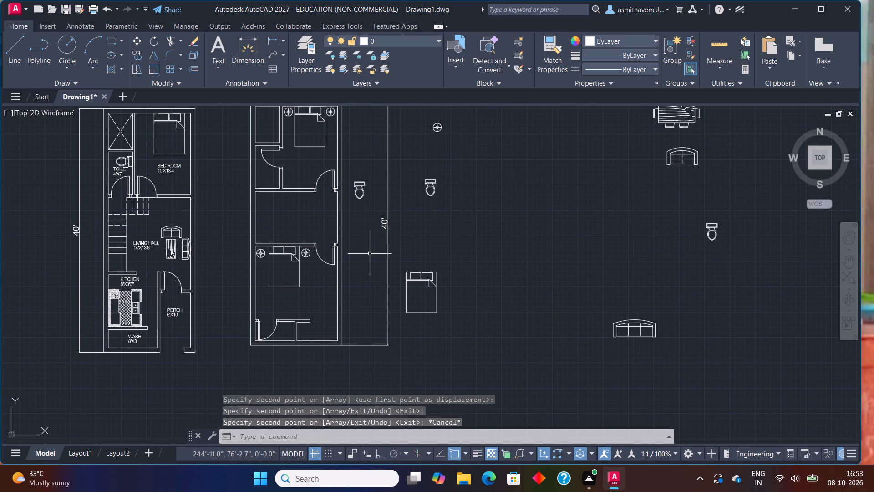
{"action": "left_click", "coordinate": [428, 187]}
{"action": "key", "text": "r"}
{"action": "key", "text": "o"}
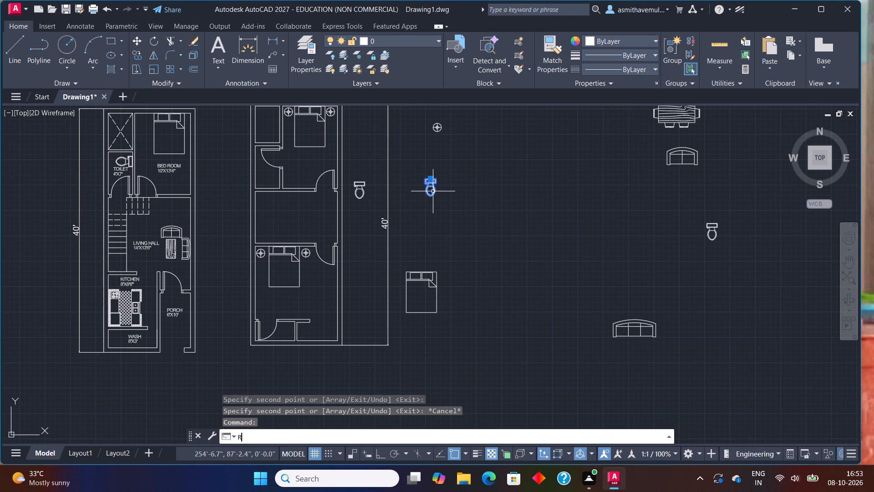
{"action": "key", "text": "Return"}
{"action": "left_click", "coordinate": [429, 173]}
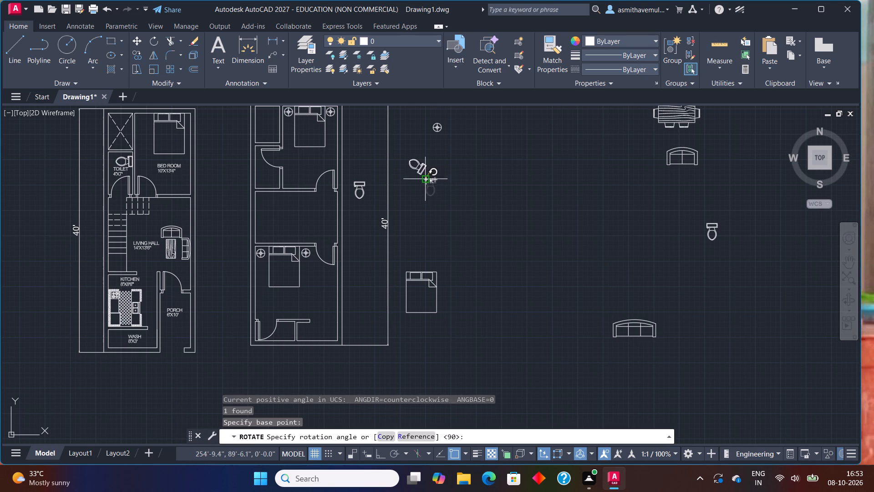
{"action": "key", "text": "F8"}
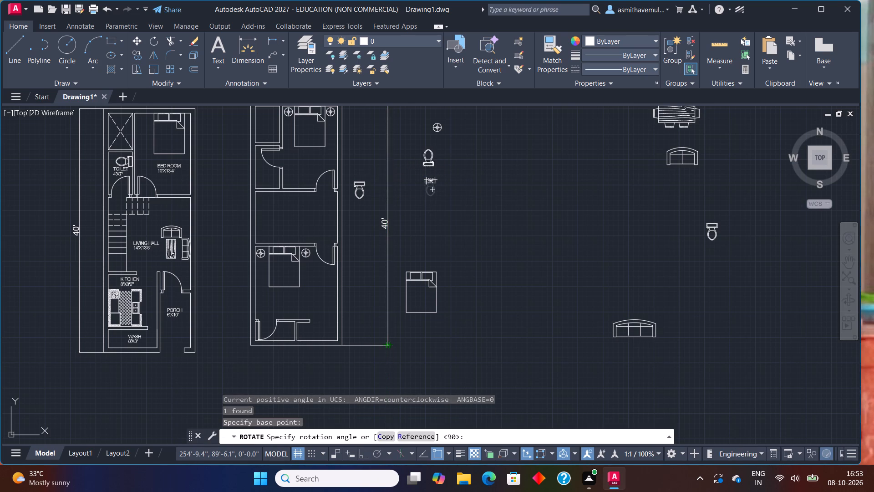
{"action": "left_click", "coordinate": [430, 154]}
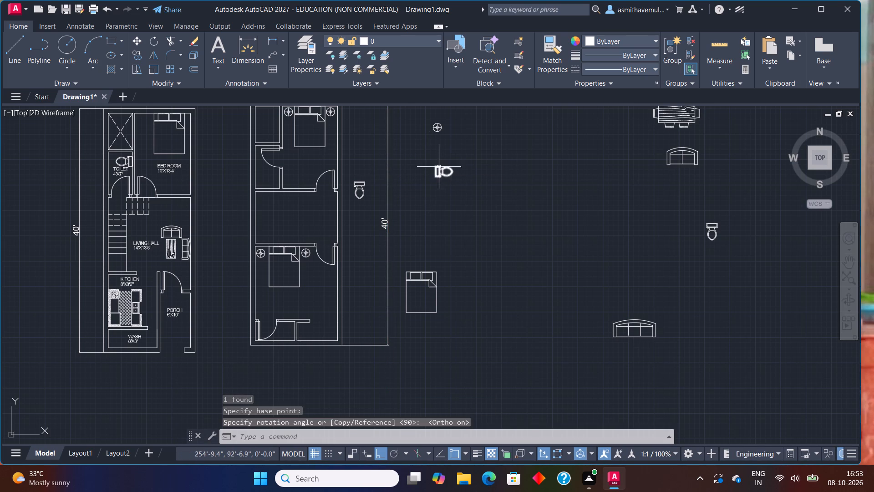
Move the rotated toilet into the top bedroom's small bathroom, with its tank against the outer wall and ortho off.
{"action": "left_click", "coordinate": [439, 168]}
{"action": "key", "text": "m"}
{"action": "key", "text": "Return"}
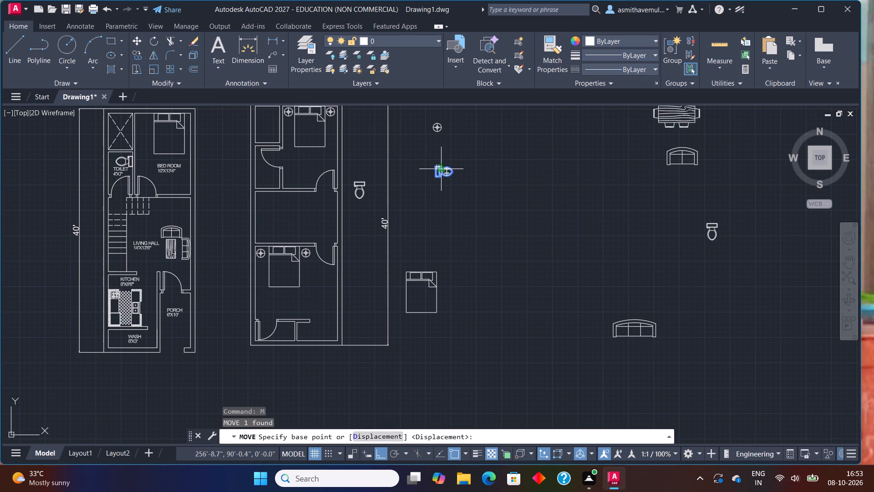
{"action": "left_click", "coordinate": [440, 170]}
{"action": "key", "text": "F8"}
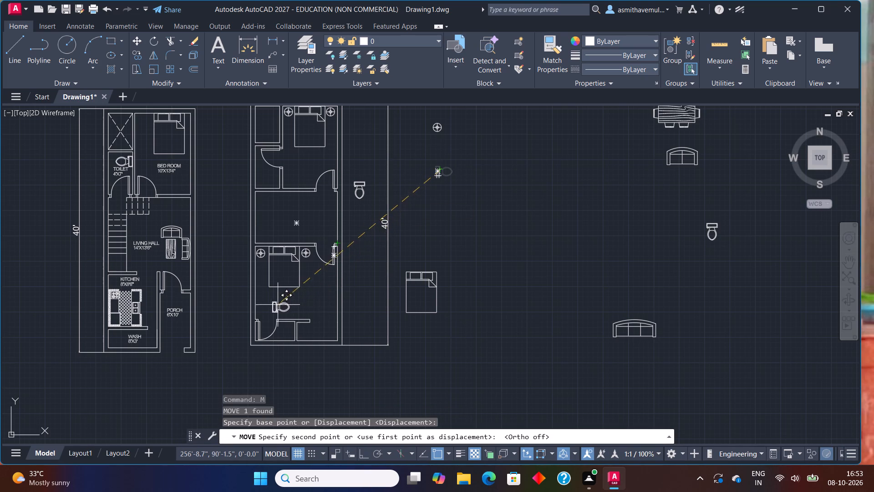
{"action": "scroll", "coordinate": [274, 307], "scroll_direction": "up", "scroll_amount": 1}
{"action": "scroll", "coordinate": [307, 373], "scroll_direction": "up", "scroll_amount": 1}
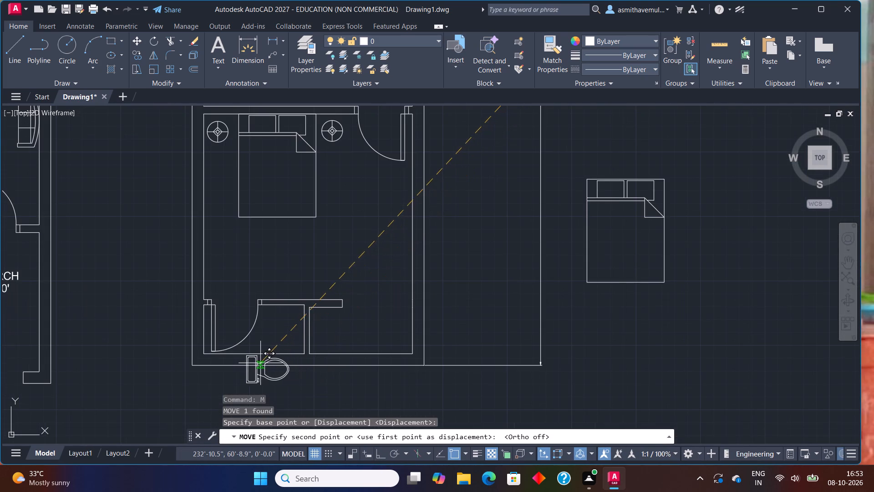
{"action": "scroll", "coordinate": [251, 362], "scroll_direction": "up", "scroll_amount": 2}
{"action": "scroll", "coordinate": [243, 322], "scroll_direction": "down", "scroll_amount": 5}
{"action": "middle_click_drag", "start_coordinate": [251, 257], "coordinate": [257, 332]}
{"action": "scroll", "coordinate": [243, 262], "scroll_direction": "up", "scroll_amount": 3}
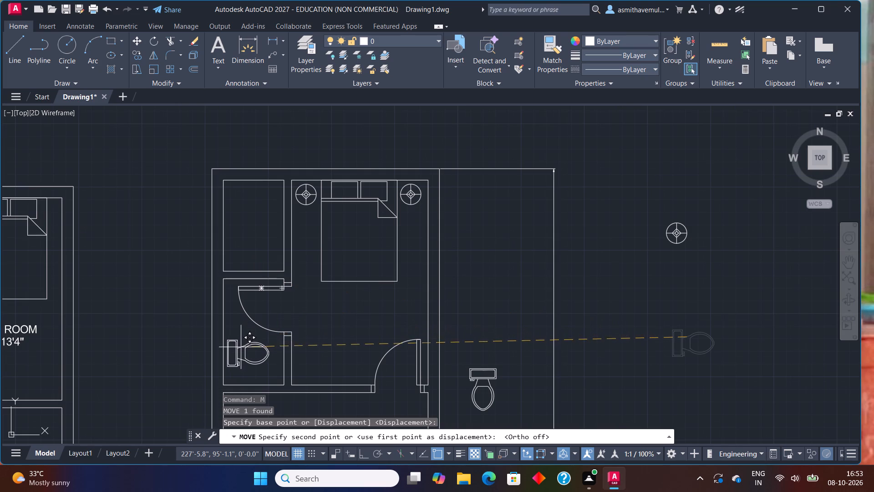
{"action": "left_click", "coordinate": [237, 354]}
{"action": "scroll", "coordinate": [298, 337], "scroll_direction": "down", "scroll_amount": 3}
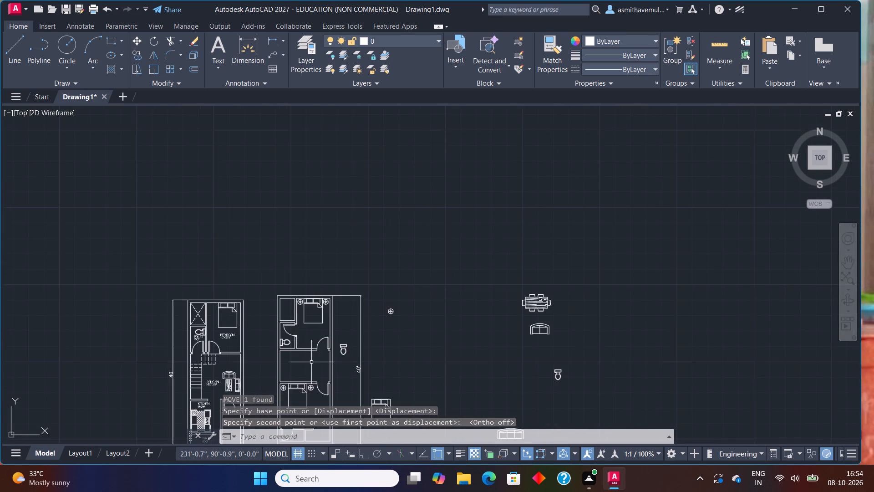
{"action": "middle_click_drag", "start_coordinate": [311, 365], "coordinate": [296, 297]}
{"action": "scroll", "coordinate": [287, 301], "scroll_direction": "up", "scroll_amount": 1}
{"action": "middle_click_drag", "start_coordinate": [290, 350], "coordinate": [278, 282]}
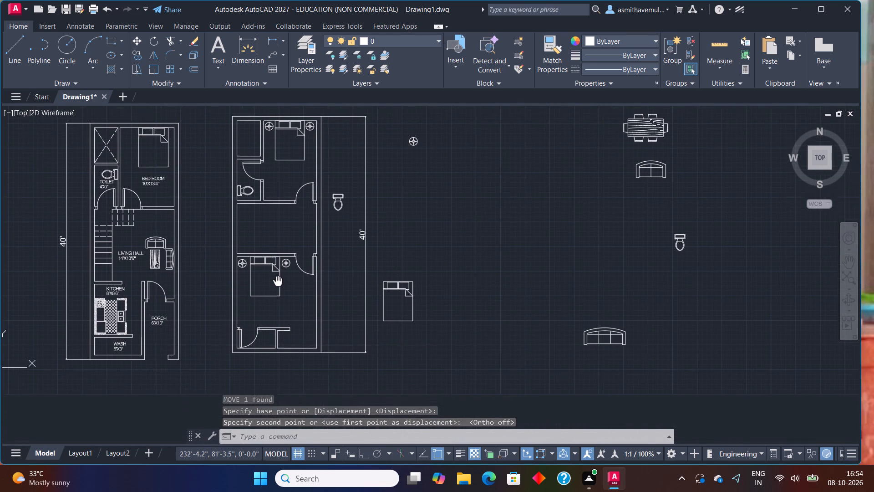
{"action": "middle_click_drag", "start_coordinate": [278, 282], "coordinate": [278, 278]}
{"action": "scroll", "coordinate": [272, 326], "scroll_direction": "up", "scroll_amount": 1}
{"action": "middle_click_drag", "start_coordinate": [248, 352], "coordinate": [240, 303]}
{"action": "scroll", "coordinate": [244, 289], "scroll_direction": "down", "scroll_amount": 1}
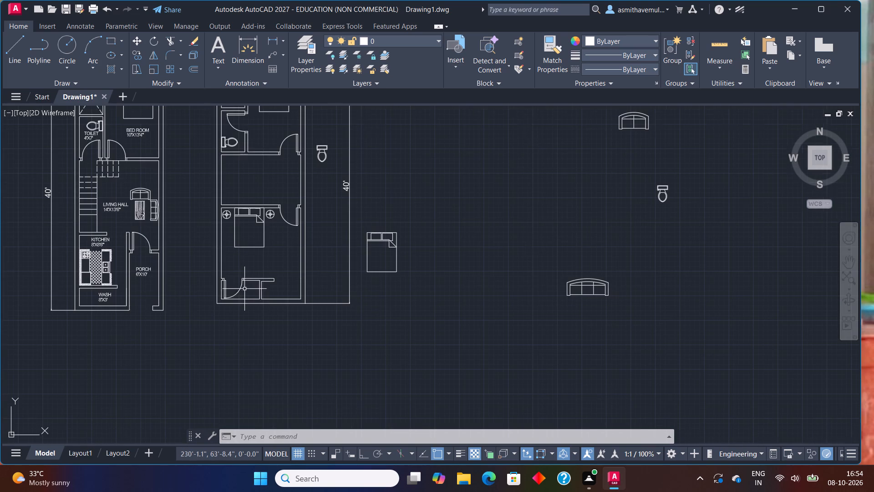
Erase the door leaf and swing arc of the small bathroom at the bottom of the lower bedroom.
{"action": "left_click_drag", "start_coordinate": [242, 290], "coordinate": [224, 289]}
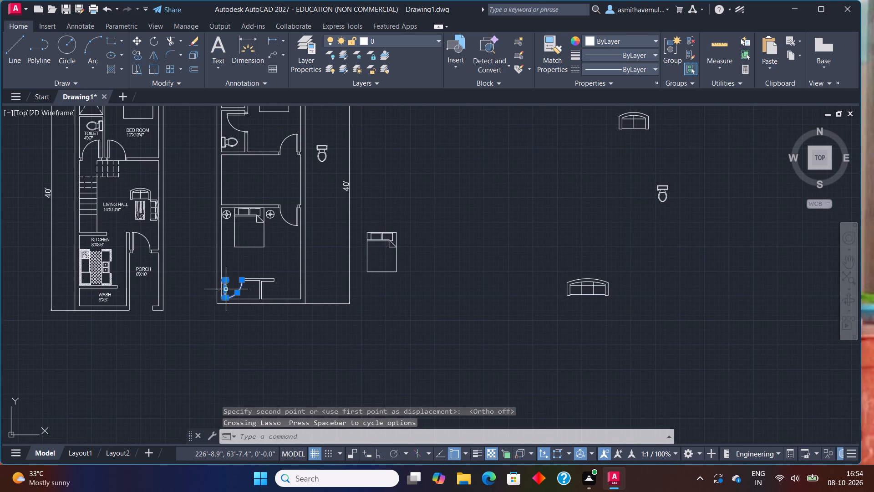
{"action": "key", "text": "Delete"}
{"action": "scroll", "coordinate": [237, 289], "scroll_direction": "up", "scroll_amount": 4}
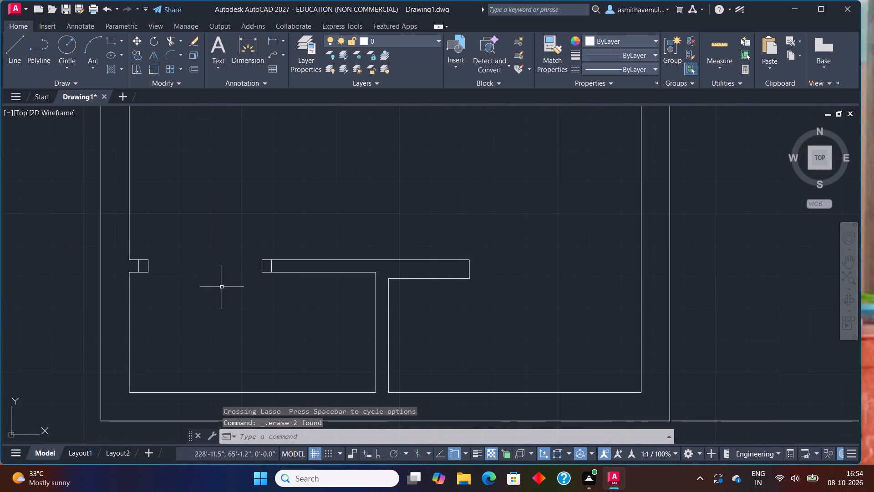
{"action": "key", "text": "BackSpace"}
{"action": "key", "text": "Escape"}
{"action": "key", "text": "Escape"}
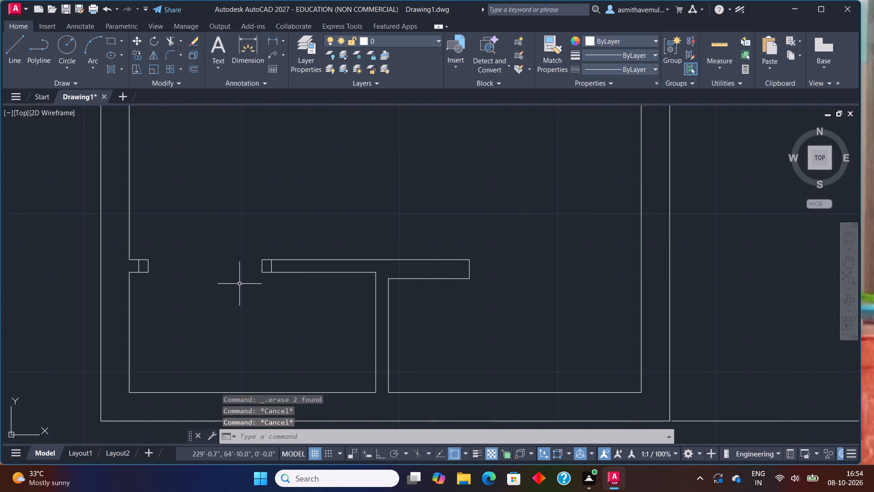
Offset the bathroom door's hinge-side jamb line 2'5" across the opening.
{"action": "key", "text": "o"}
{"action": "key", "text": "Return"}
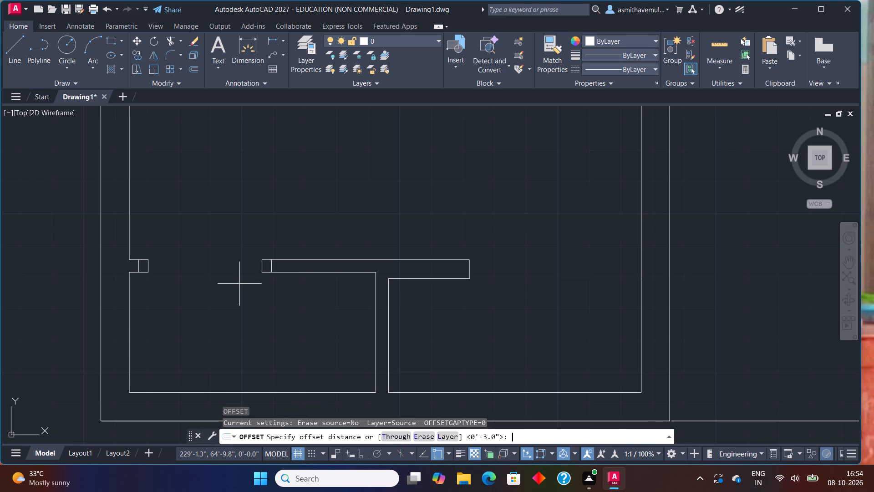
{"action": "type", "text": "2'5"}
{"action": "key", "text": "shift+quotedbl"}
{"action": "key", "text": "Return"}
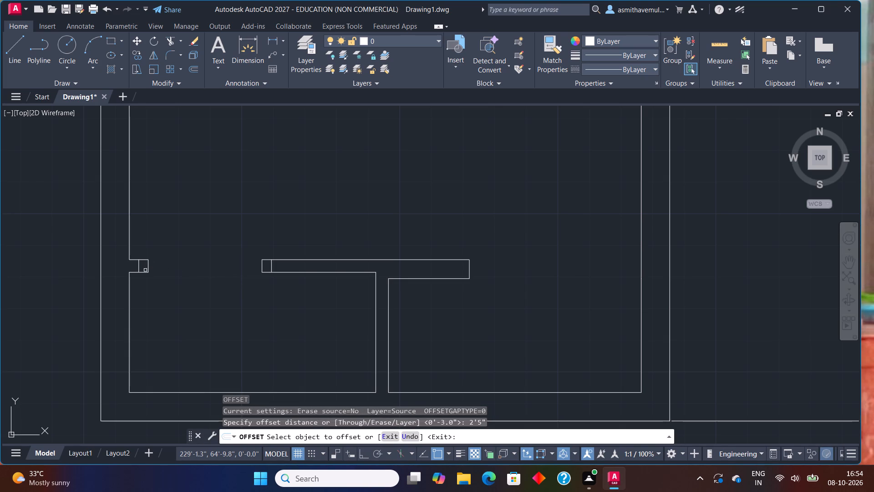
{"action": "left_click", "coordinate": [149, 266]}
{"action": "left_click", "coordinate": [178, 266]}
{"action": "key", "text": "Escape"}
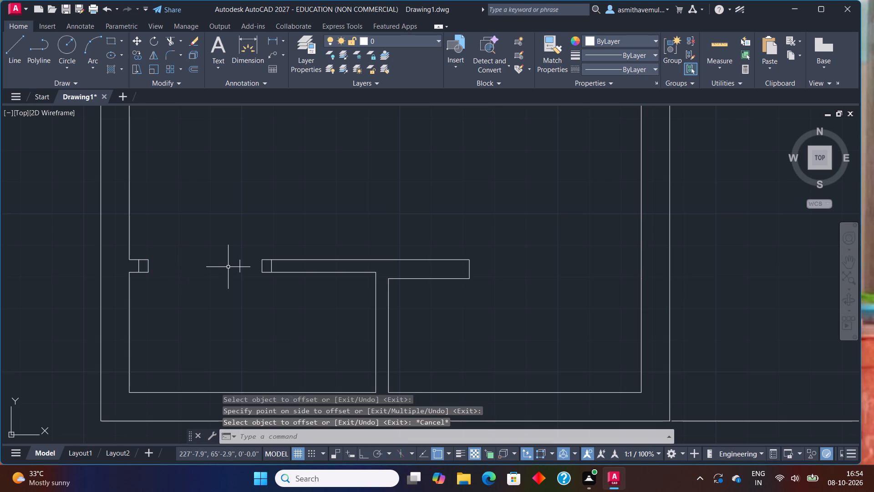
Offset the new jamb line 3" away from the opening, toward the bathroom's partition wall.
{"action": "key", "text": "o"}
{"action": "key", "text": "Return"}
{"action": "type", "text": "3\""}
{"action": "key", "text": "Return"}
{"action": "scroll", "coordinate": [228, 267], "scroll_direction": "up", "scroll_amount": 1}
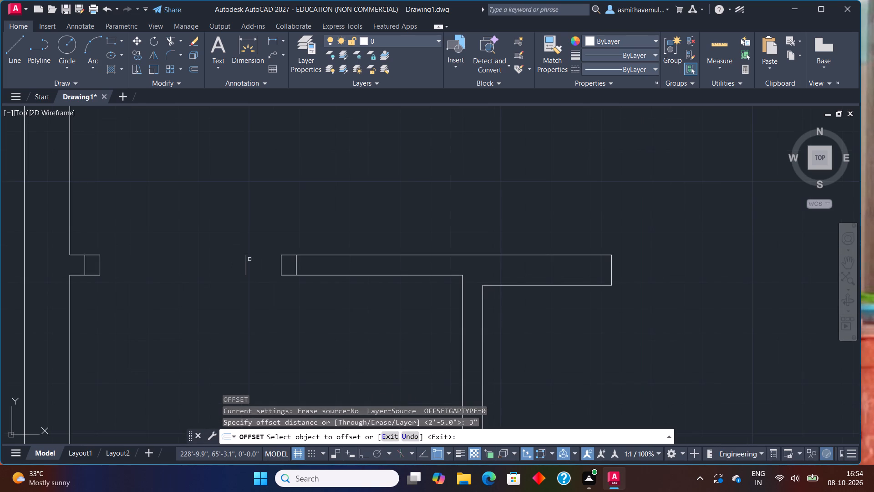
{"action": "left_click", "coordinate": [247, 267]}
{"action": "left_click", "coordinate": [255, 271]}
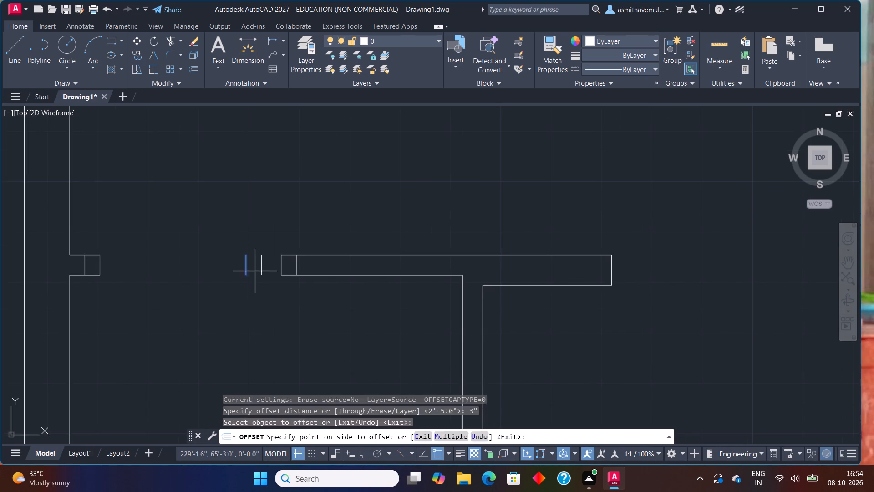
{"action": "key", "text": "Escape"}
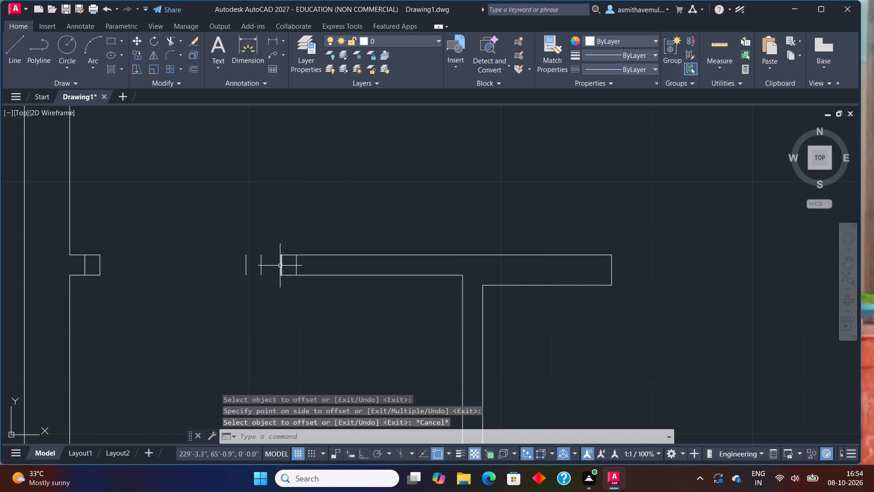
Erase the two old jamb lines at the end of the partition wall opposite the hinge side.
{"action": "left_click", "coordinate": [282, 265]}
{"action": "left_click", "coordinate": [295, 265]}
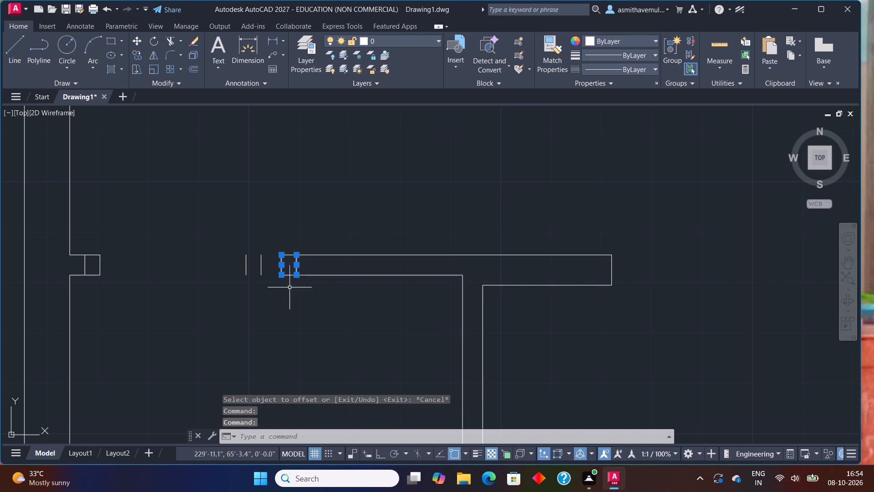
{"action": "key", "text": "Delete"}
Draw two 7" wall-face lines joining the new jamb line's ends to the partition wall's open ends.
{"action": "key", "text": "l"}
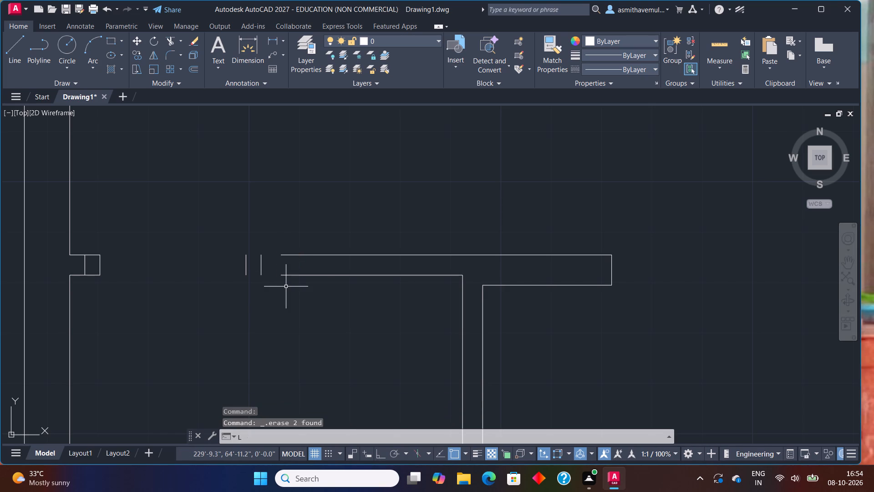
{"action": "key", "text": "Return"}
{"action": "scroll", "coordinate": [240, 289], "scroll_direction": "up", "scroll_amount": 1}
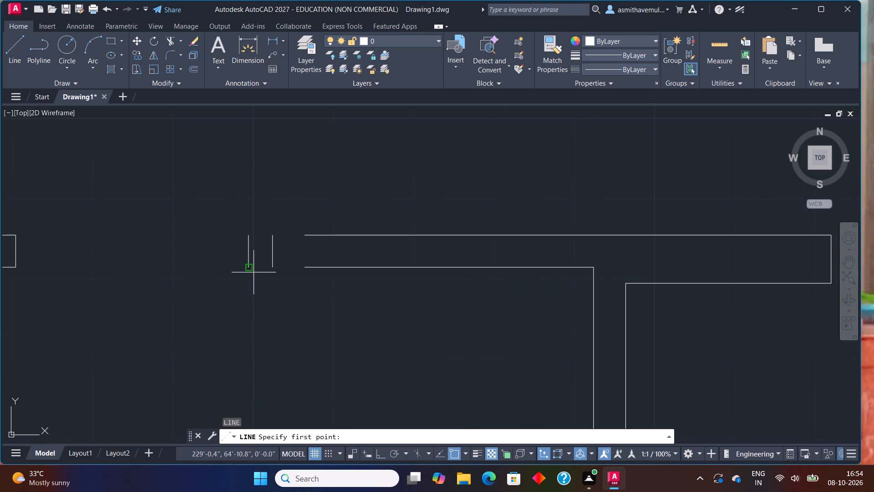
{"action": "left_click", "coordinate": [252, 268]}
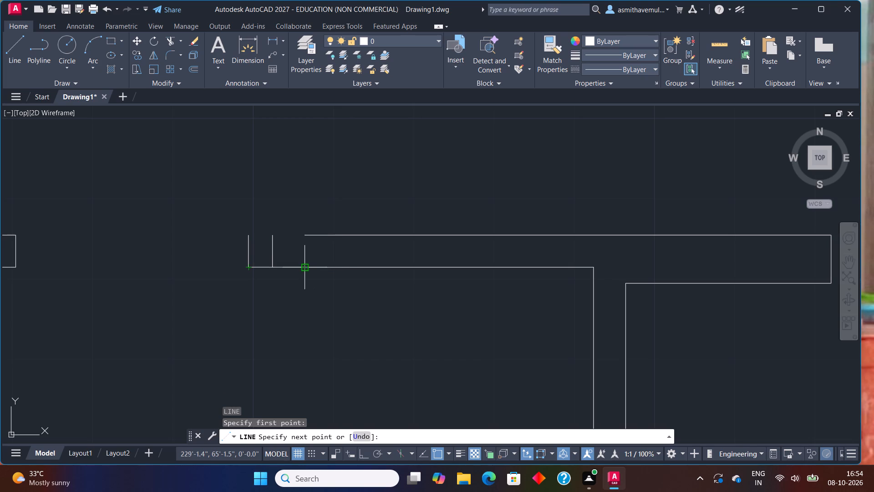
{"action": "left_click", "coordinate": [304, 266]}
{"action": "key", "text": "Escape"}
{"action": "key", "text": "space"}
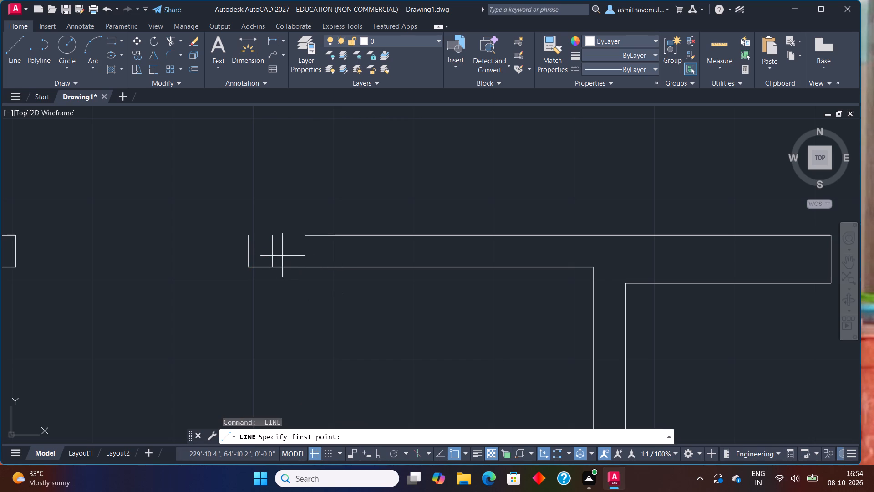
{"action": "left_click", "coordinate": [241, 237]}
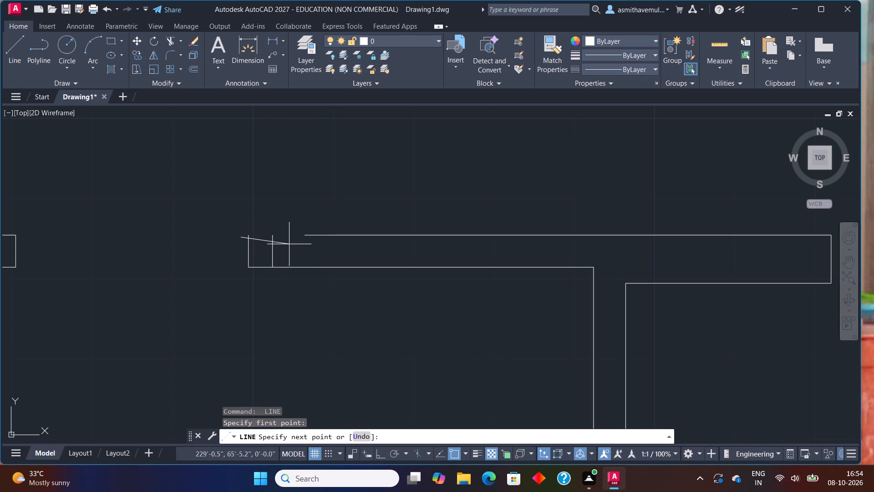
{"action": "key", "text": "Escape"}
{"action": "key", "text": "space"}
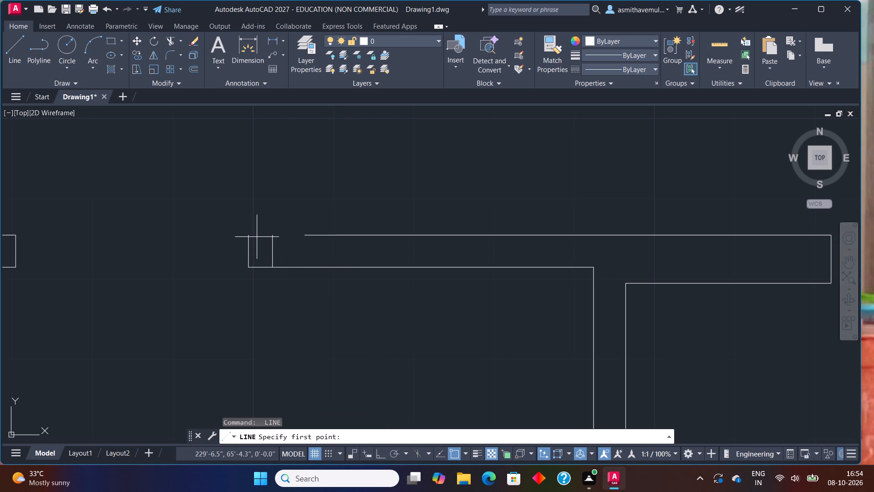
{"action": "left_click", "coordinate": [253, 236]}
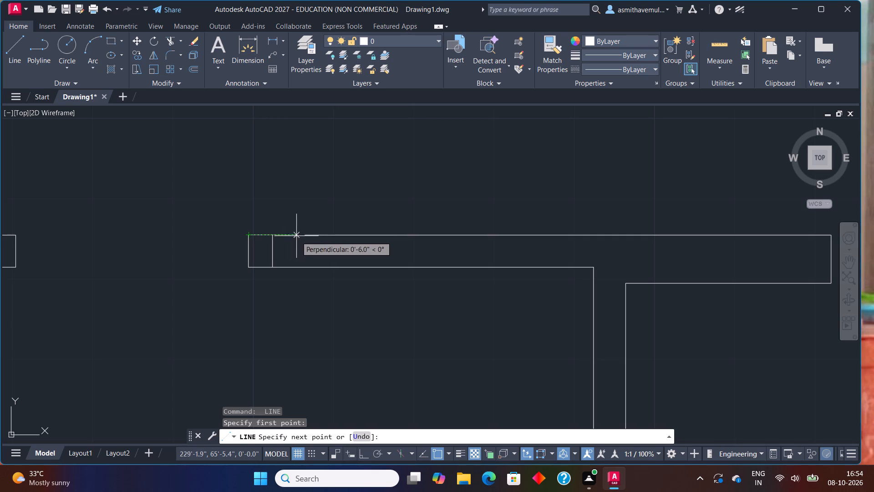
{"action": "left_click", "coordinate": [304, 235]}
{"action": "key", "text": "Escape"}
Draw a 3" by 2'5" rectangle as the bathroom door leaf, hanging down into the bathroom from the hinge-side jamb's lower corner.
{"action": "scroll", "coordinate": [307, 246], "scroll_direction": "down", "scroll_amount": 2}
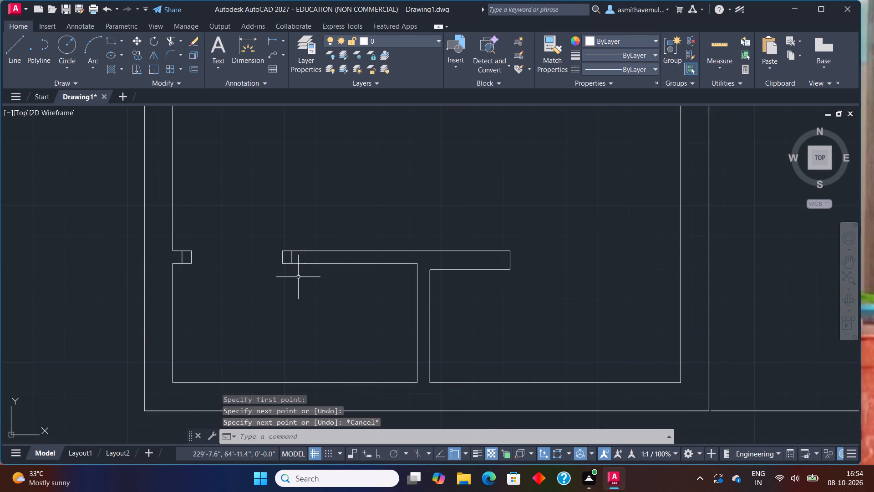
{"action": "type", "text": "REC"}
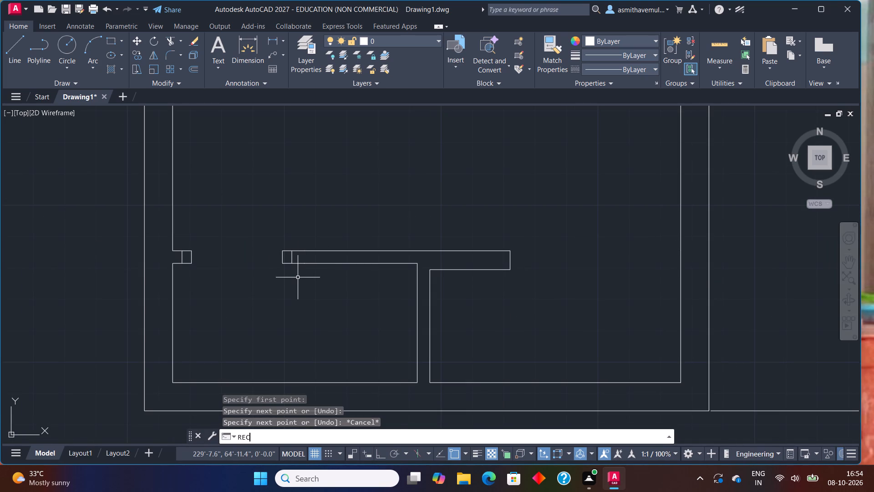
{"action": "key", "text": "Return"}
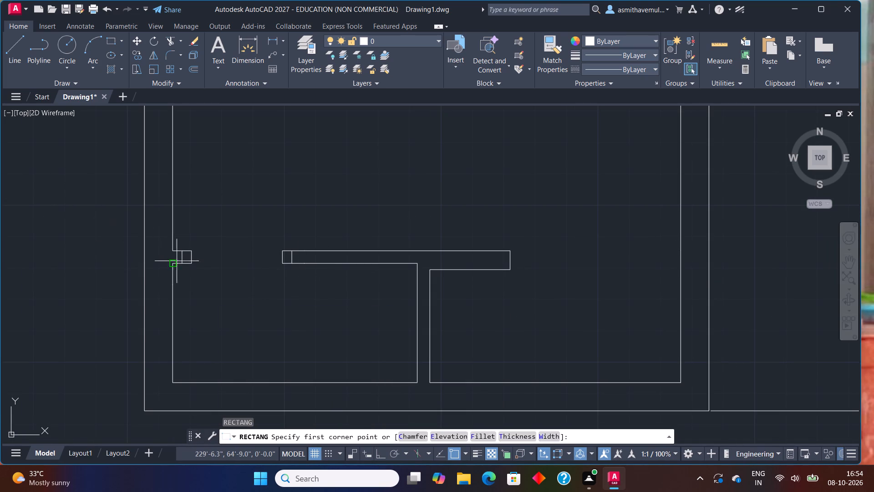
{"action": "left_click", "coordinate": [195, 263]}
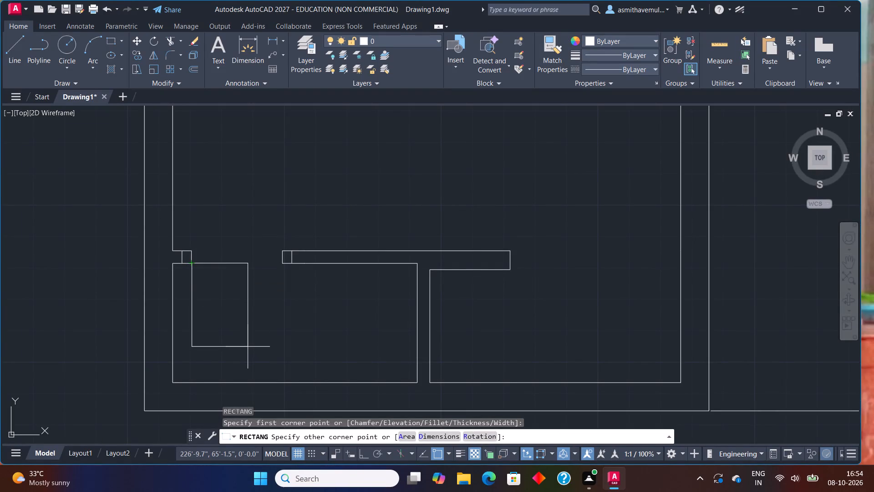
{"action": "key", "text": "d"}
{"action": "key", "text": "Return"}
{"action": "type", "text": "2'5\""}
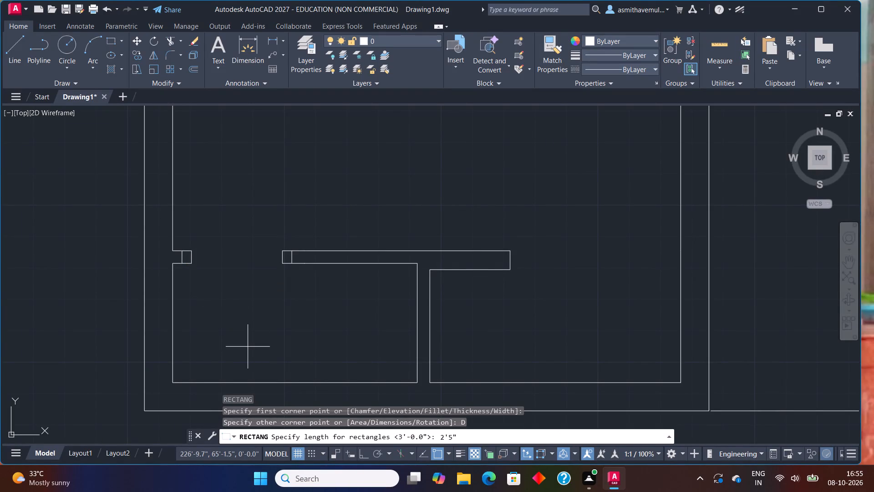
{"action": "key", "text": "BackSpace"}
{"action": "key", "text": "BackSpace"}
{"action": "key", "text": "BackSpace"}
{"action": "key", "text": "BackSpace"}
{"action": "key", "text": "3"}
{"action": "key", "text": "shift+quotedbl"}
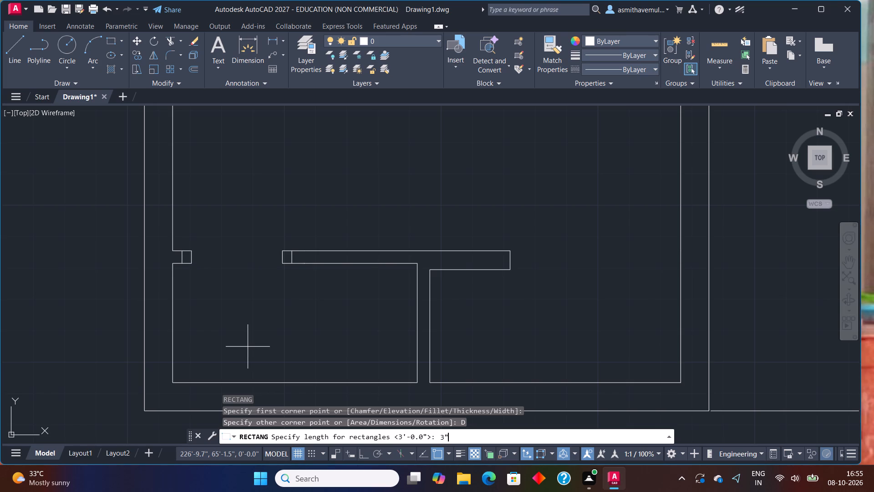
{"action": "key", "text": "Return"}
{"action": "type", "text": "2'5\""}
{"action": "key", "text": "Return"}
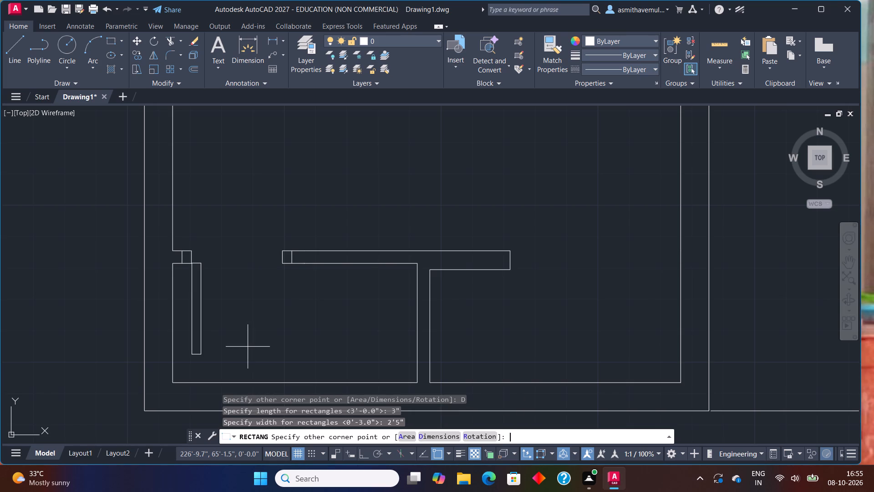
{"action": "left_click", "coordinate": [248, 347]}
{"action": "type", "text": "ARC"}
{"action": "key", "text": "Return"}
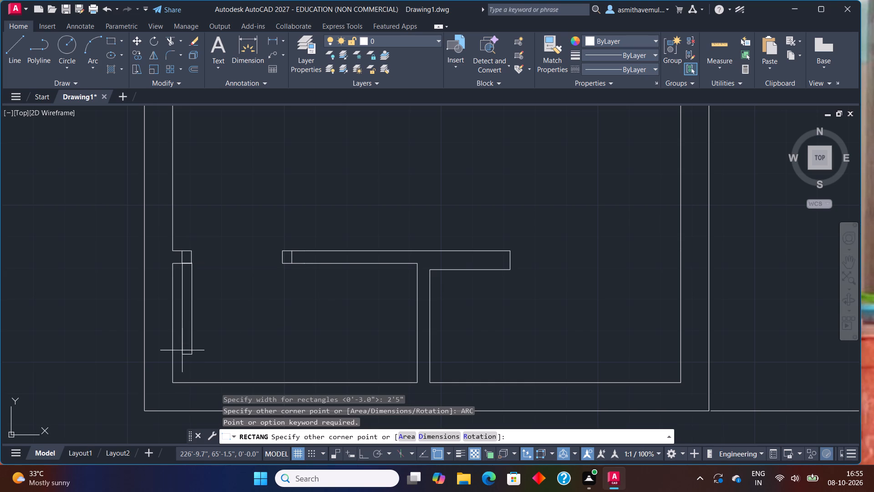
{"action": "left_click", "coordinate": [210, 346]}
Draw the door swing as a three-point arc through the leaf's two bottom corners to the opposite jamb's lower corner.
{"action": "type", "text": "ARC"}
{"action": "key", "text": "Return"}
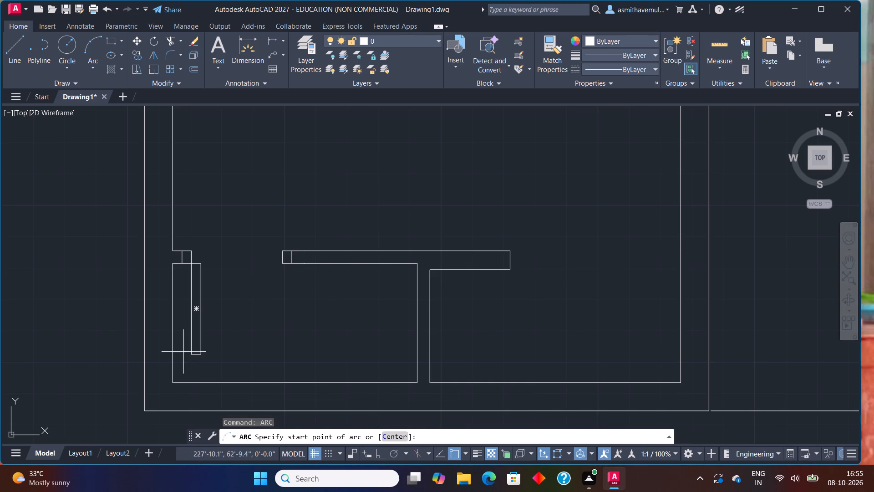
{"action": "left_click", "coordinate": [192, 352]}
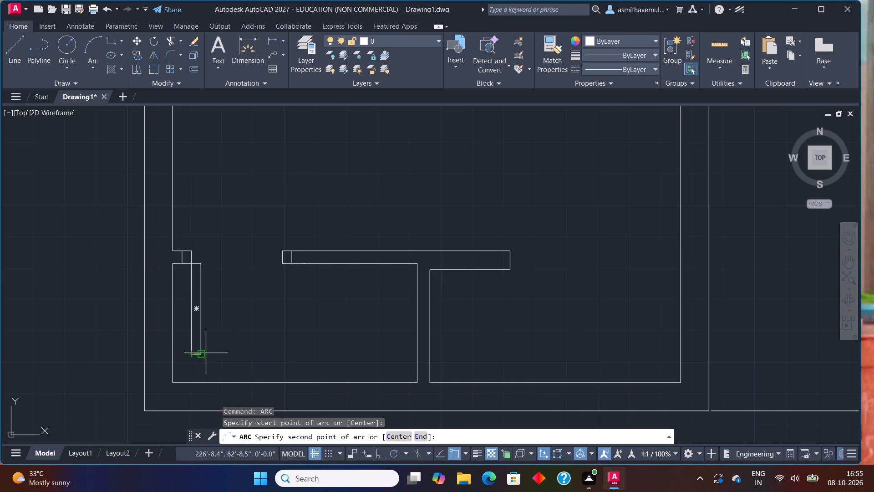
{"action": "left_click", "coordinate": [204, 354]}
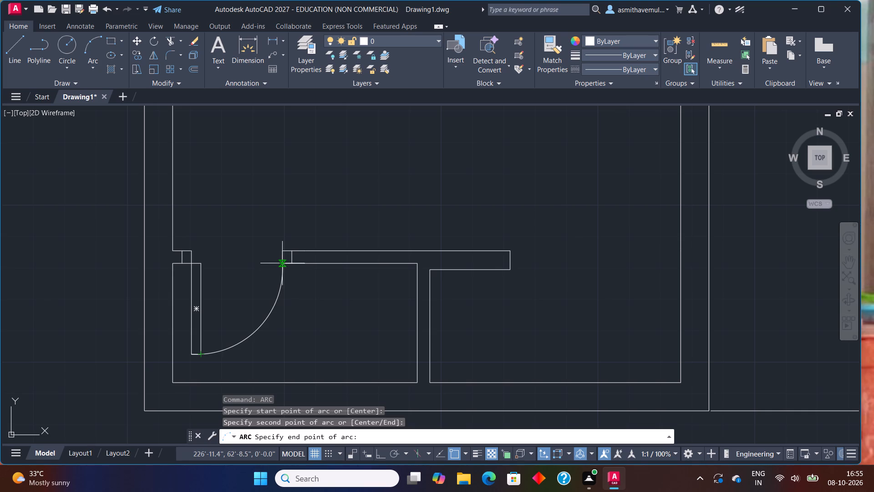
{"action": "left_click", "coordinate": [282, 266]}
Rotate the spare toilet block beside the second floor plan 90° about the middle of its tank's back edge, bowl pointing east.
{"action": "scroll", "coordinate": [336, 266], "scroll_direction": "down", "scroll_amount": 2}
{"action": "middle_click_drag", "start_coordinate": [315, 302], "coordinate": [297, 270]}
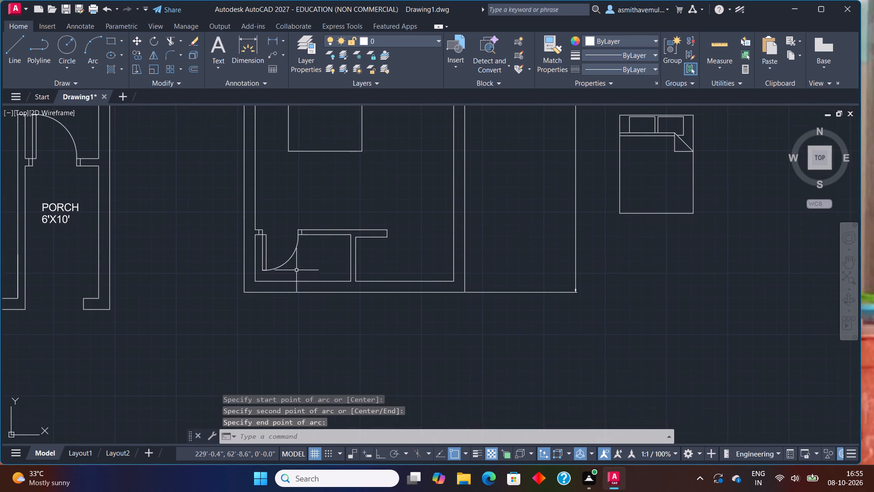
{"action": "scroll", "coordinate": [673, 215], "scroll_direction": "down", "scroll_amount": 1}
{"action": "middle_click_drag", "start_coordinate": [641, 224], "coordinate": [532, 311]}
{"action": "scroll", "coordinate": [409, 247], "scroll_direction": "up", "scroll_amount": 1}
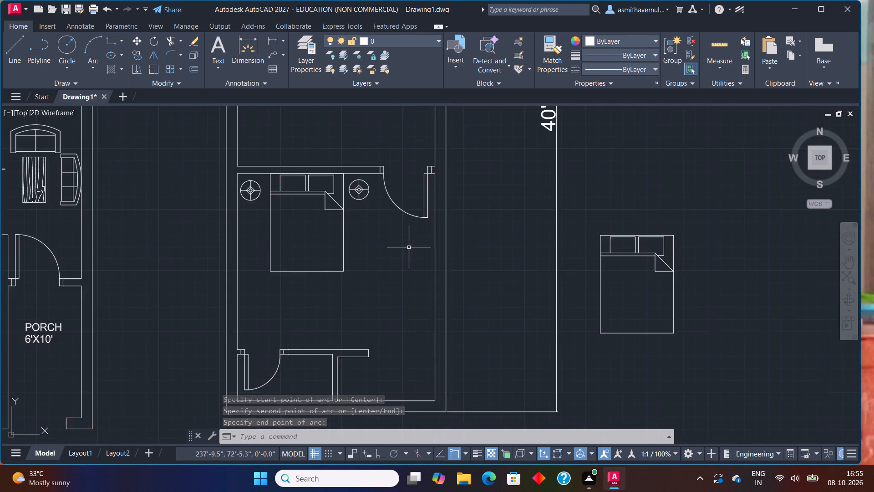
{"action": "scroll", "coordinate": [408, 246], "scroll_direction": "down", "scroll_amount": 2}
{"action": "middle_click_drag", "start_coordinate": [443, 245], "coordinate": [320, 322]}
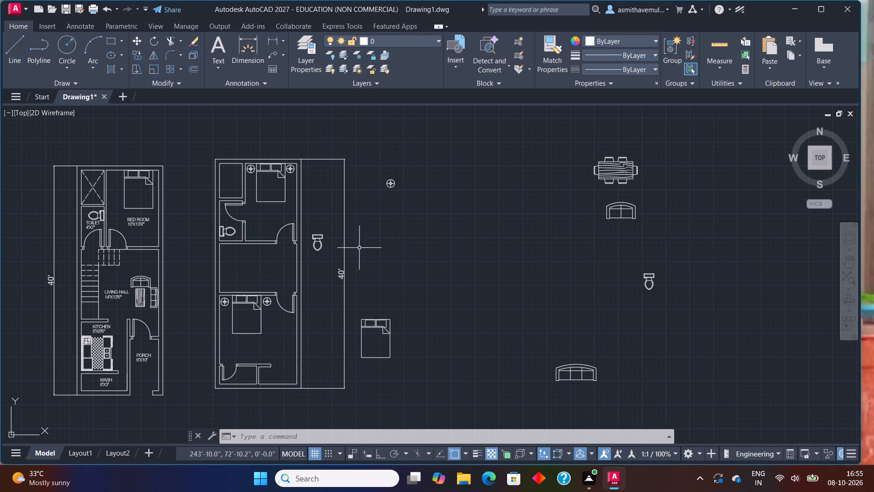
{"action": "left_click", "coordinate": [315, 241]}
{"action": "type", "text": "RO"}
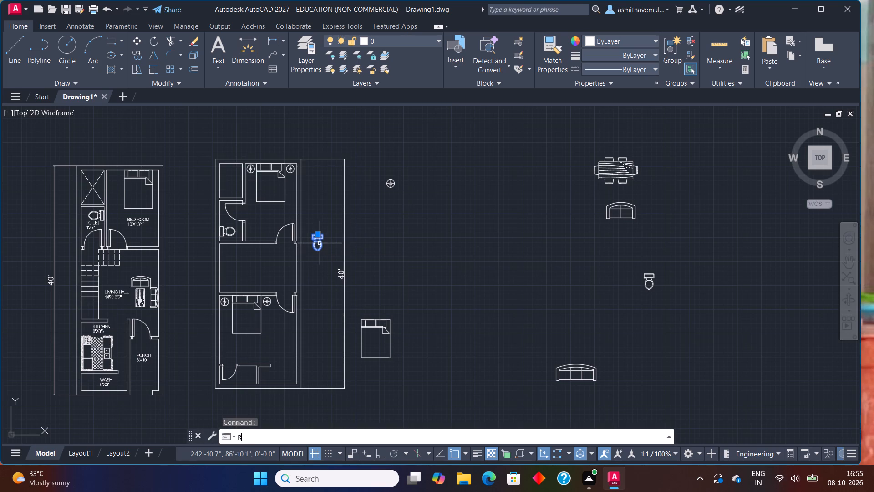
{"action": "key", "text": "Return"}
{"action": "scroll", "coordinate": [320, 254], "scroll_direction": "up", "scroll_amount": 1}
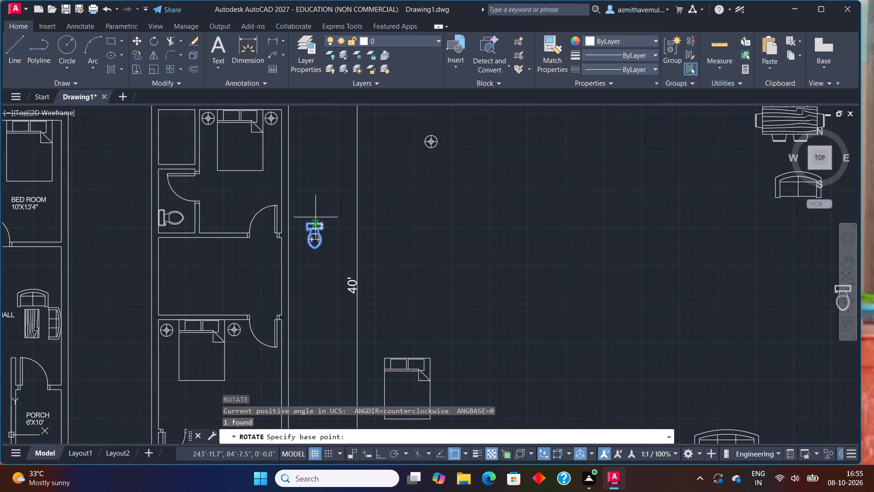
{"action": "left_click", "coordinate": [315, 221]}
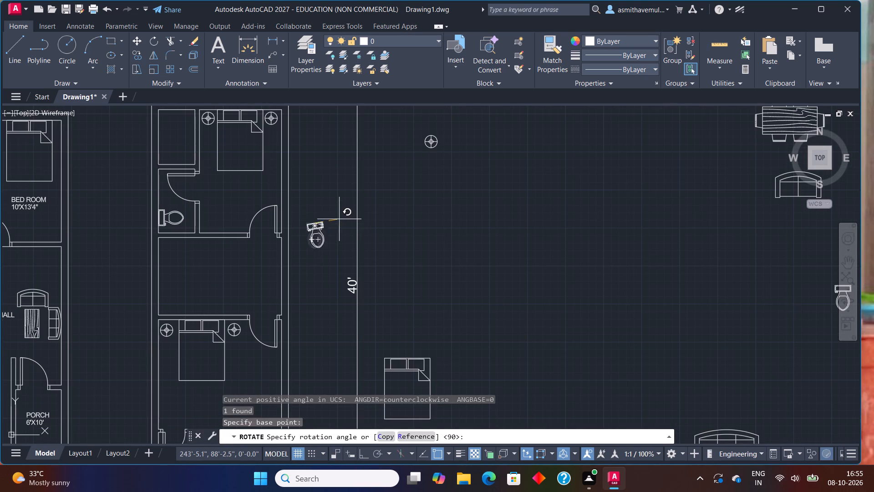
{"action": "key", "text": "F8"}
{"action": "left_click", "coordinate": [306, 205]}
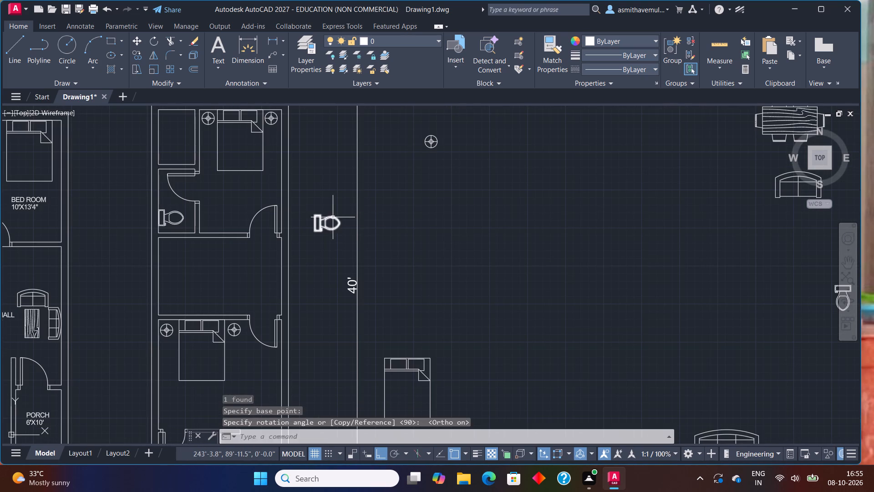
Rotate the same toilet block 180° about its tank's back edge so the bowl points west.
{"action": "left_click", "coordinate": [333, 217]}
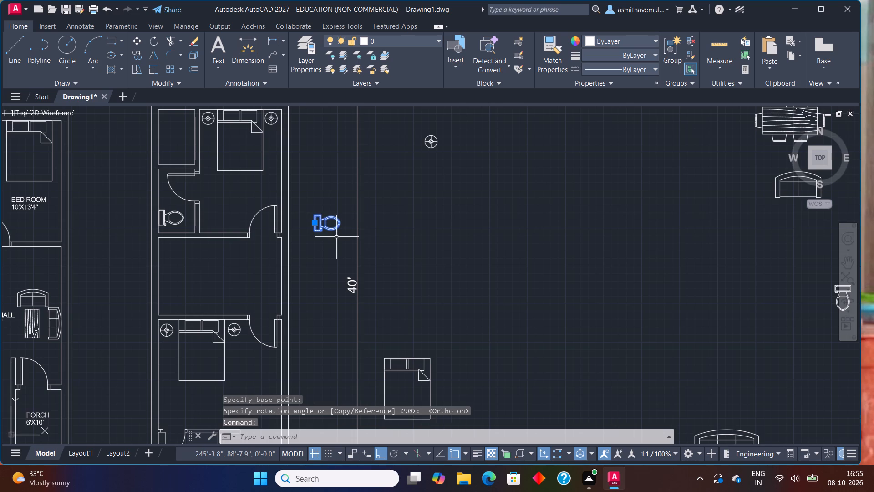
{"action": "type", "text": "RO"}
{"action": "key", "text": "Return"}
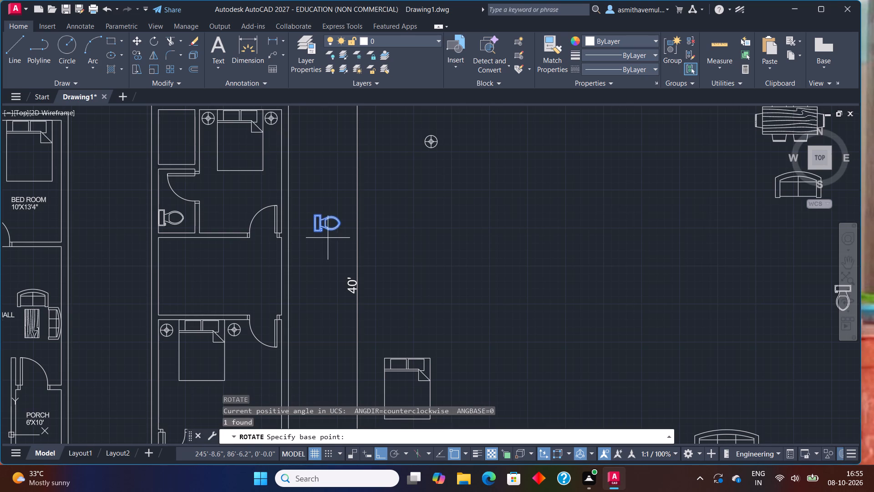
{"action": "left_click", "coordinate": [312, 220]}
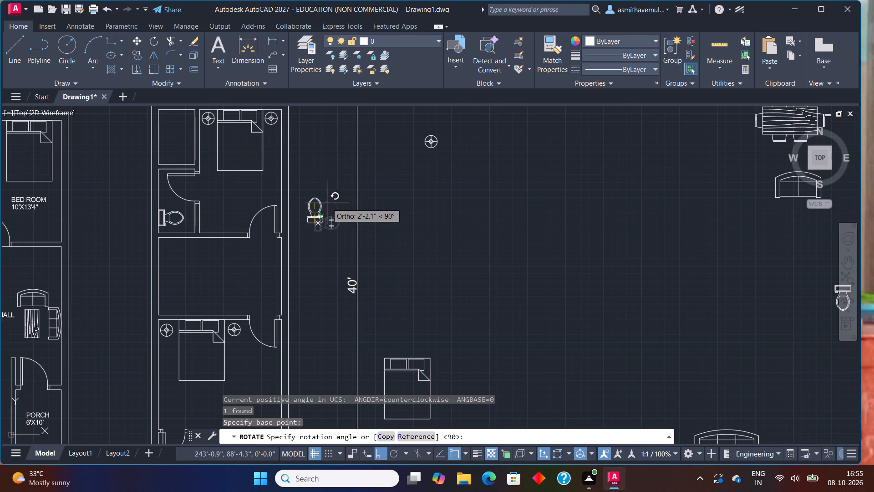
{"action": "left_click", "coordinate": [297, 236]}
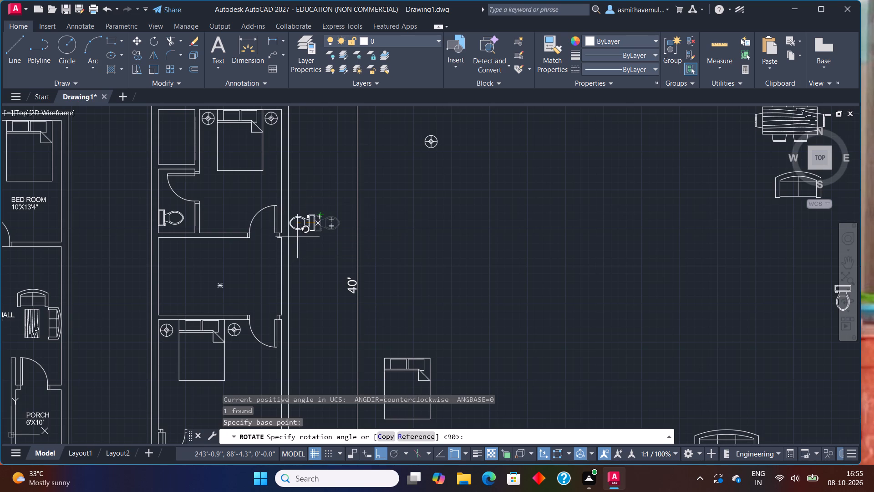
Move the toilet block into the lower bathroom, with its tank's back edge against the east partition wall.
{"action": "left_click", "coordinate": [304, 228]}
{"action": "key", "text": "m"}
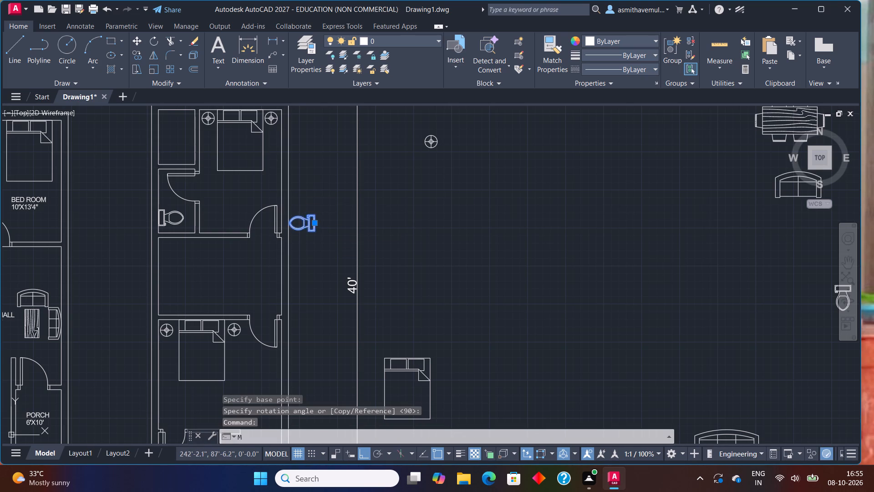
{"action": "key", "text": "Return"}
{"action": "key", "text": "F8"}
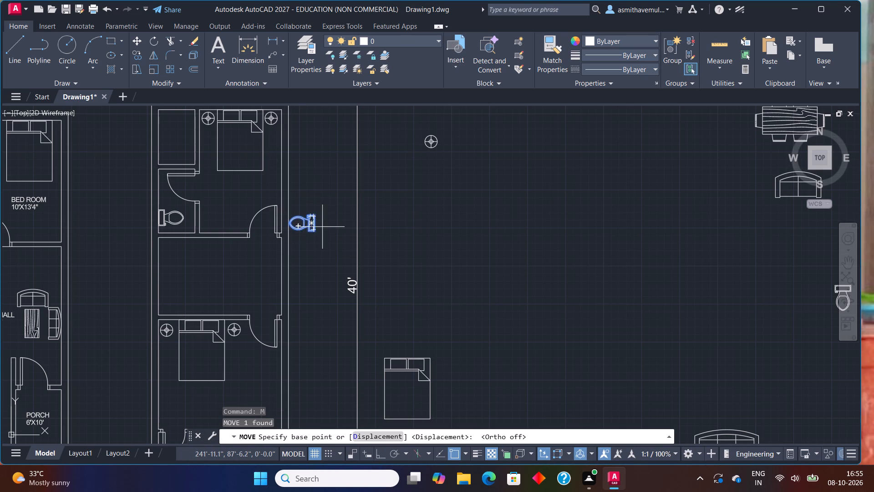
{"action": "left_click", "coordinate": [317, 225]}
{"action": "scroll", "coordinate": [305, 293], "scroll_direction": "down", "scroll_amount": 2}
{"action": "middle_click_drag", "start_coordinate": [310, 333], "coordinate": [290, 234]}
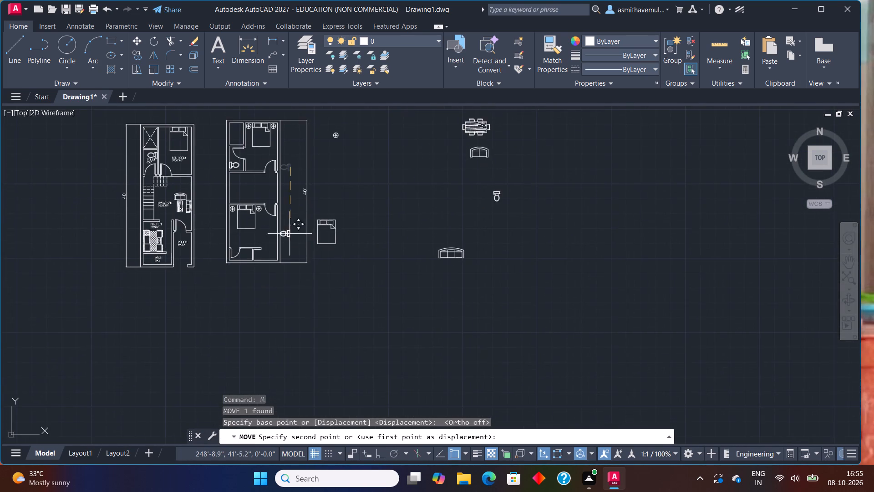
{"action": "scroll", "coordinate": [269, 261], "scroll_direction": "up", "scroll_amount": 5}
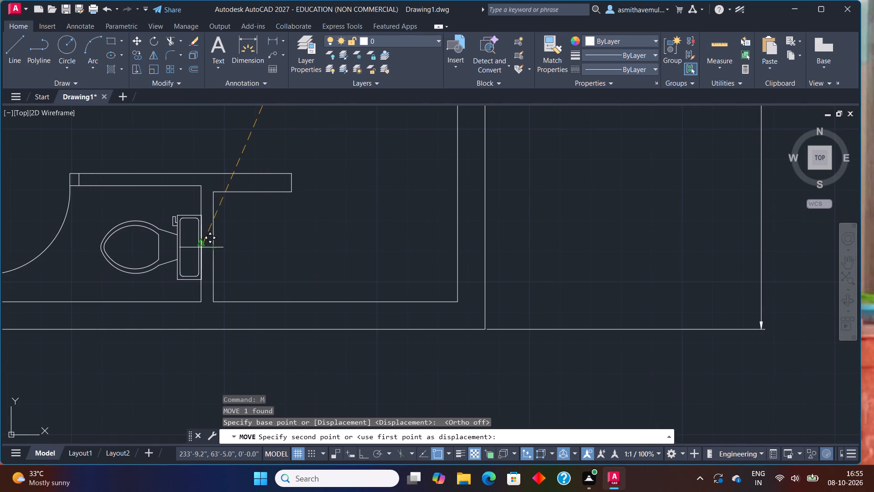
{"action": "scroll", "coordinate": [200, 247], "scroll_direction": "up", "scroll_amount": 2}
{"action": "left_click", "coordinate": [200, 247]}
Offset the west, north and south wall faces of the room between the two bedrooms 3' inward.
{"action": "scroll", "coordinate": [292, 235], "scroll_direction": "down", "scroll_amount": 4}
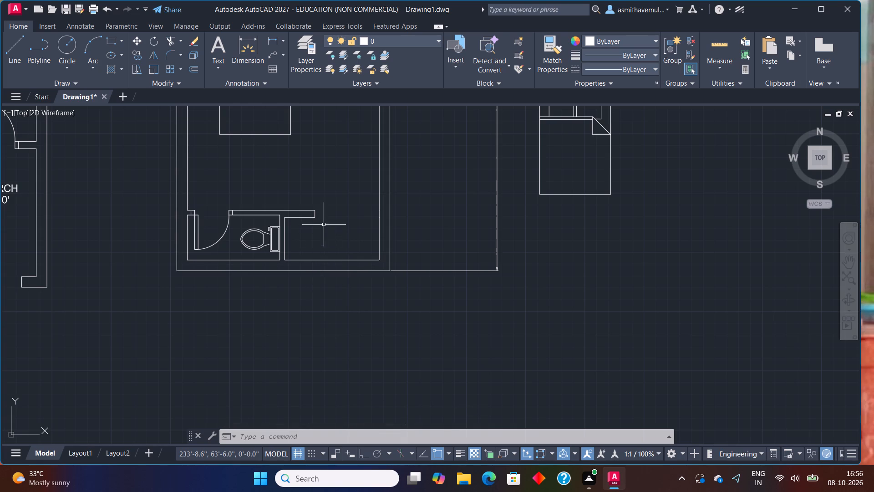
{"action": "scroll", "coordinate": [338, 208], "scroll_direction": "down", "scroll_amount": 1}
{"action": "middle_click_drag", "start_coordinate": [338, 207], "coordinate": [304, 354]}
{"action": "middle_click_drag", "start_coordinate": [298, 235], "coordinate": [310, 280]}
{"action": "key", "text": "o"}
{"action": "key", "text": "Return"}
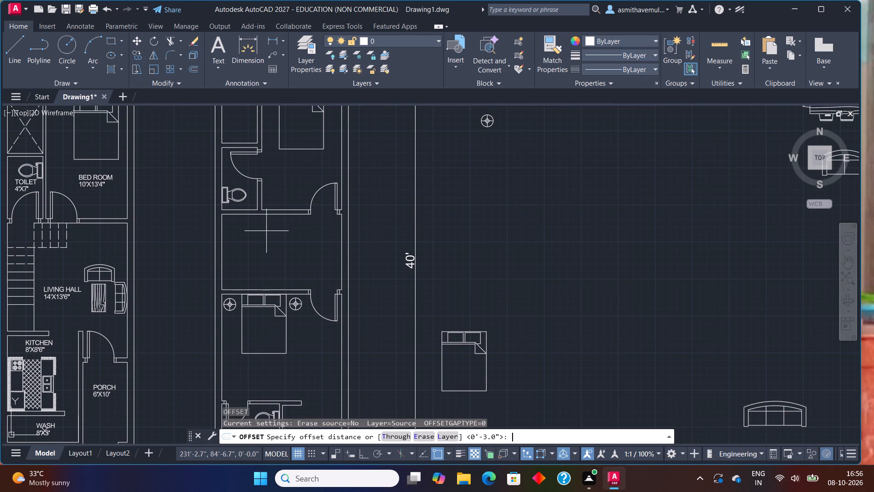
{"action": "type", "text": "3'"}
{"action": "key", "text": "Return"}
{"action": "scroll", "coordinate": [199, 243], "scroll_direction": "up", "scroll_amount": 1}
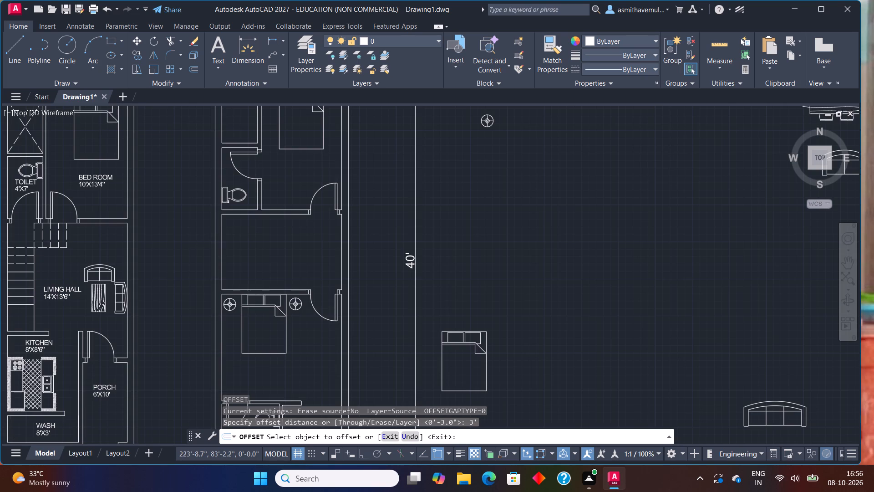
{"action": "left_click", "coordinate": [236, 255]}
{"action": "left_click_drag", "start_coordinate": [291, 246], "coordinate": [291, 242]}
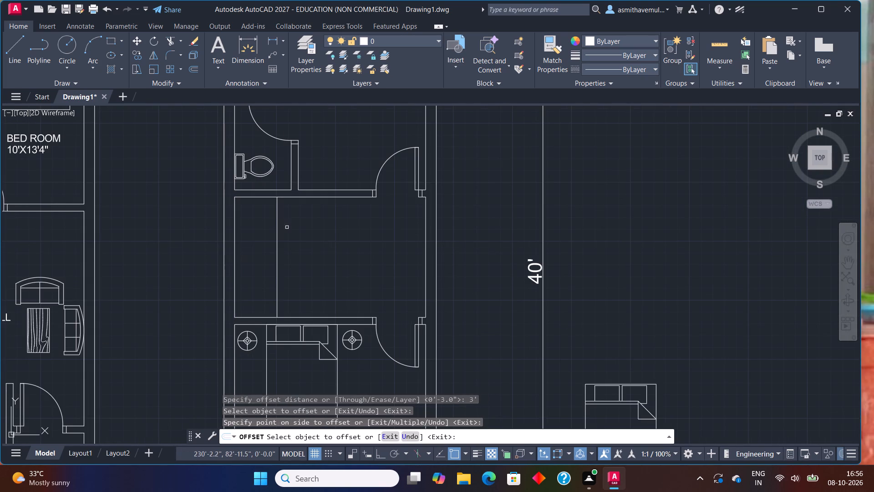
{"action": "left_click", "coordinate": [286, 198]}
{"action": "left_click", "coordinate": [290, 212]}
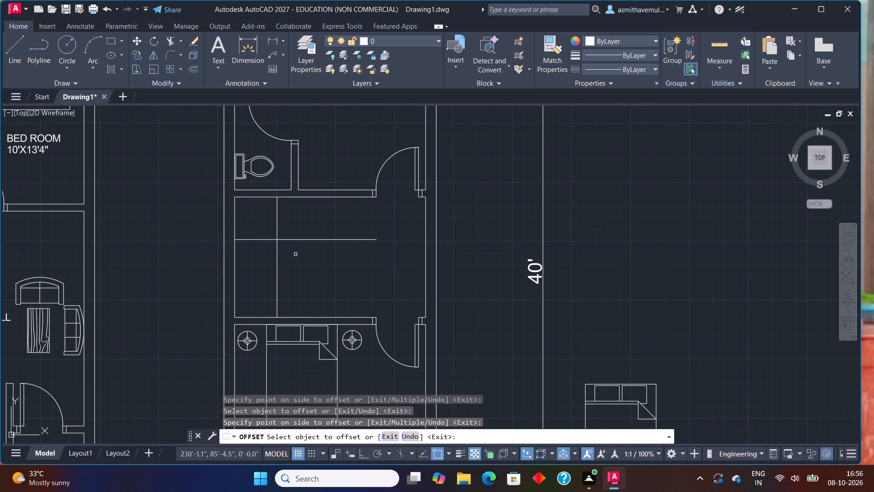
{"action": "left_click_drag", "start_coordinate": [298, 316], "coordinate": [298, 302]}
{"action": "left_click", "coordinate": [299, 271]}
{"action": "key", "text": "Escape"}
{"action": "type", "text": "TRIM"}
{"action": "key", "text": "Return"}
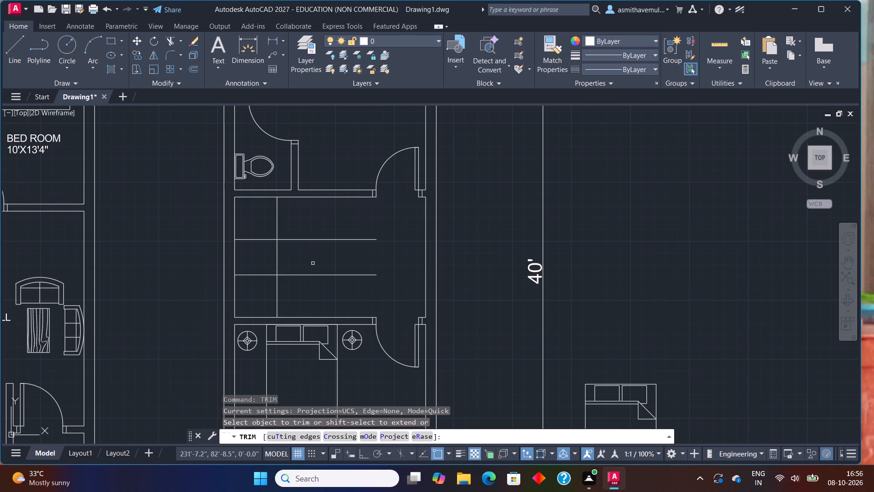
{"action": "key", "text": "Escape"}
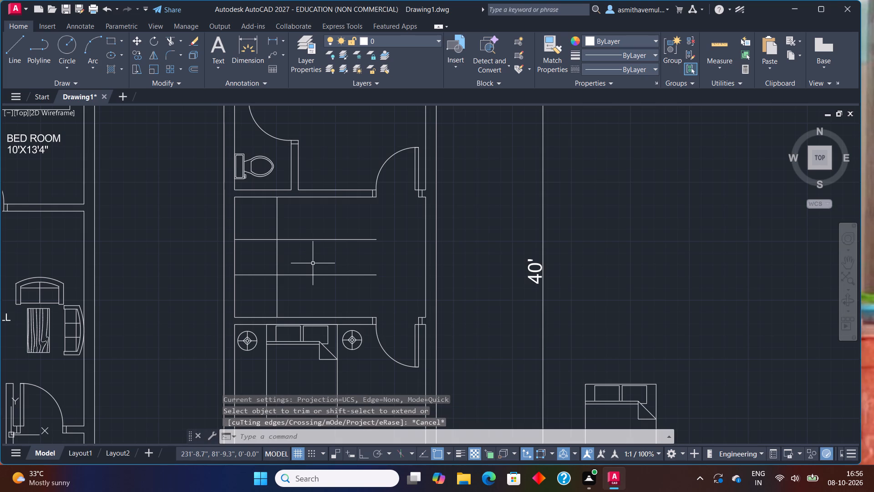
Offset the vertical stair line in the middle room eastward at 11" spacing, making five successive tread lines.
{"action": "key", "text": "o"}
{"action": "key", "text": "Return"}
{"action": "type", "text": "11\""}
{"action": "key", "text": "Return"}
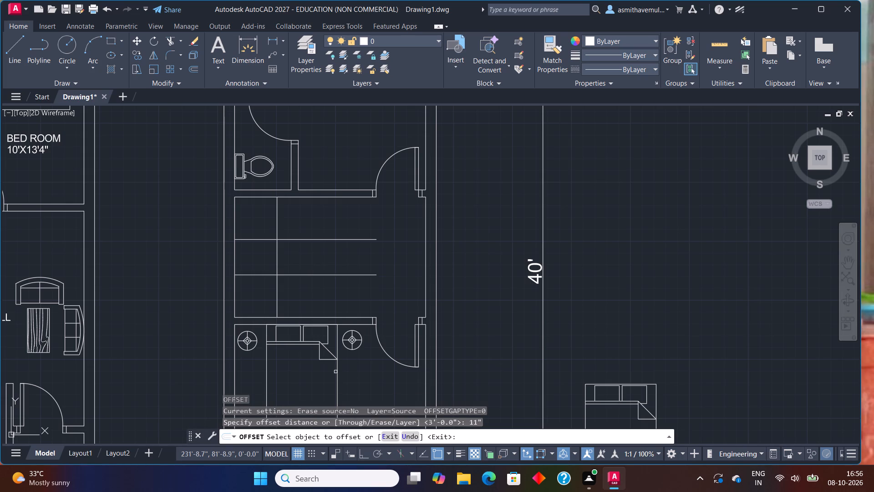
{"action": "scroll", "coordinate": [254, 320], "scroll_direction": "up", "scroll_amount": 1}
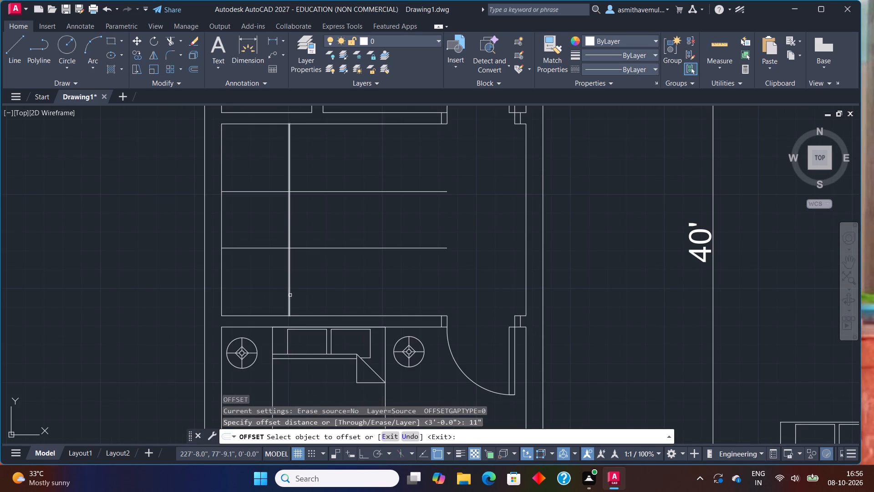
{"action": "left_click", "coordinate": [291, 295]}
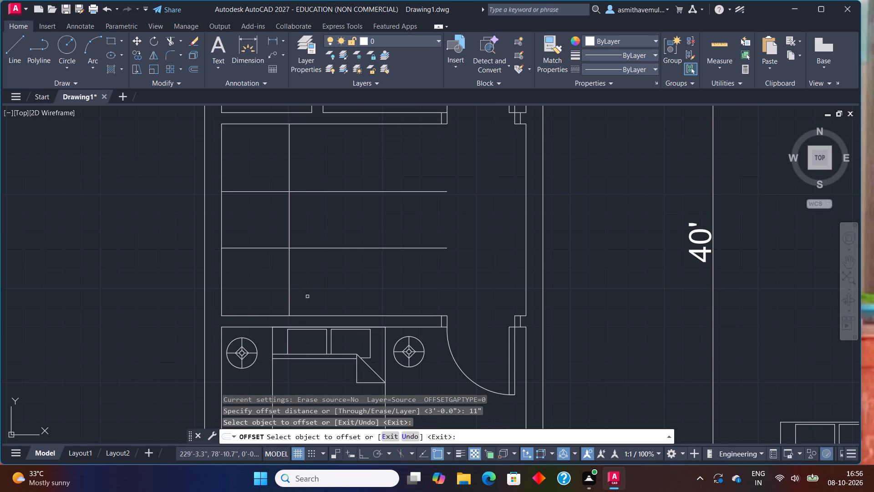
{"action": "left_click", "coordinate": [291, 299]}
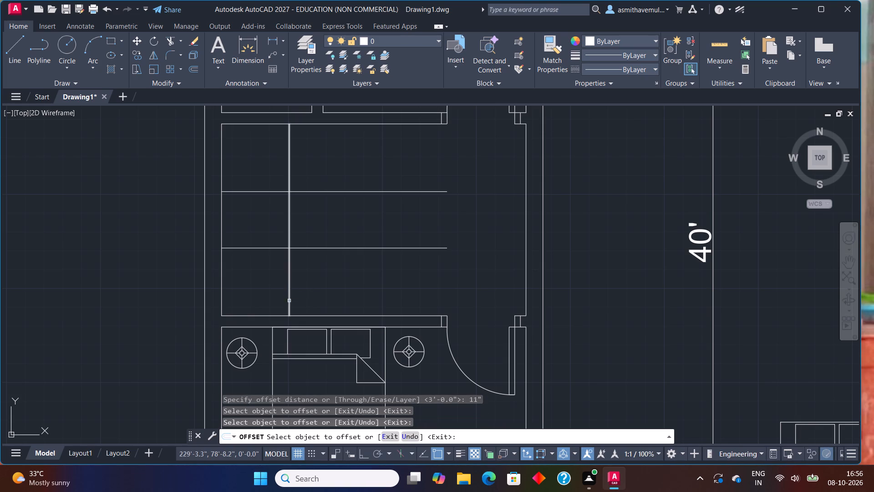
{"action": "left_click", "coordinate": [289, 301]}
{"action": "left_click", "coordinate": [321, 300]}
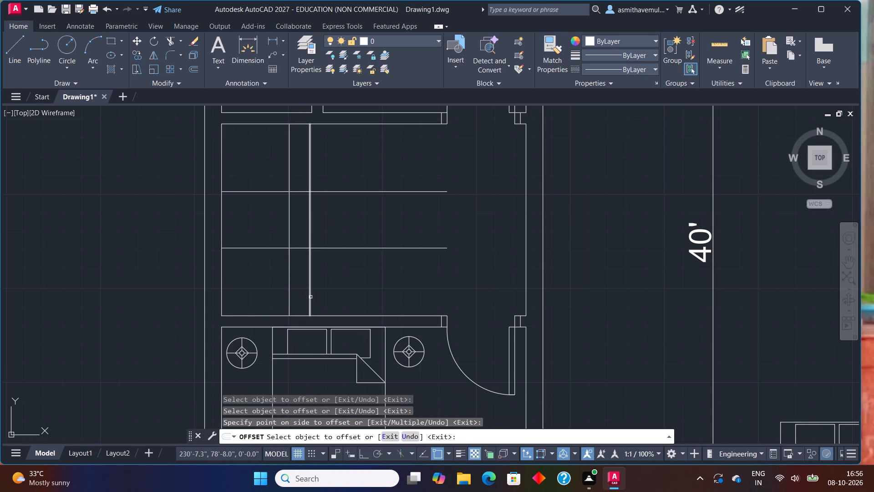
{"action": "double_click", "coordinate": [310, 296]}
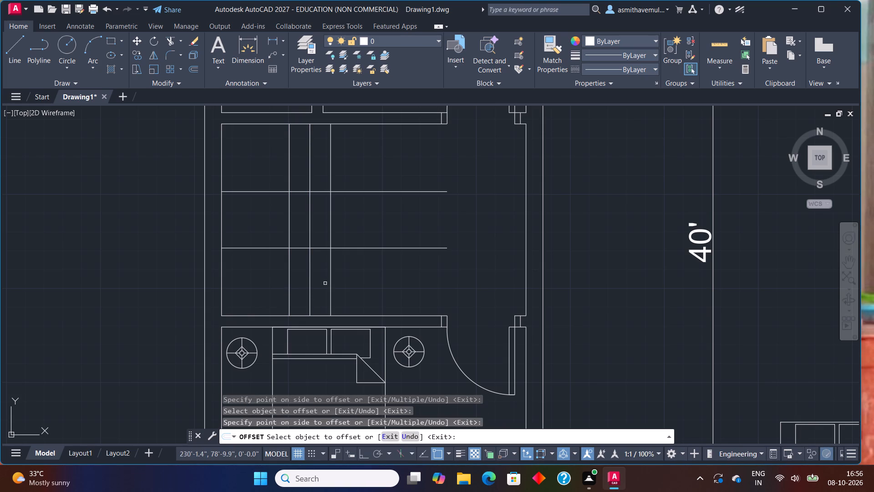
{"action": "left_click", "coordinate": [330, 288]}
{"action": "left_click", "coordinate": [342, 287]}
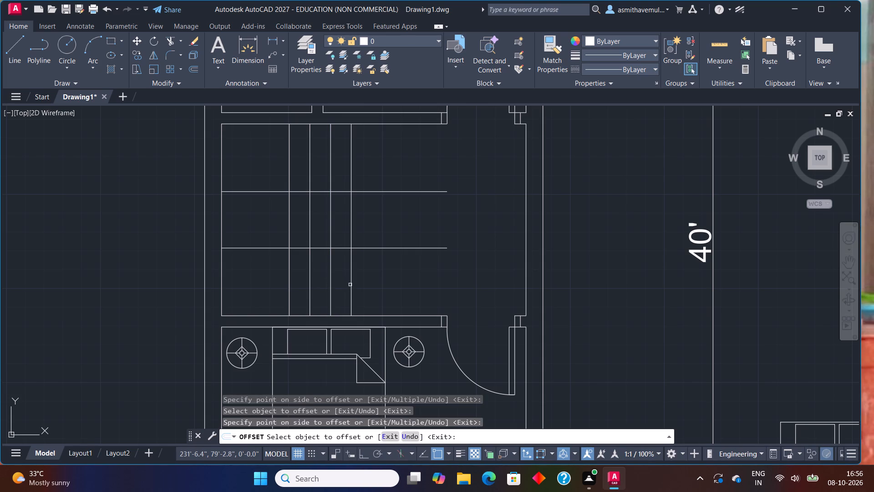
{"action": "left_click", "coordinate": [351, 285]}
{"action": "left_click", "coordinate": [461, 266]}
{"action": "left_click", "coordinate": [372, 277]}
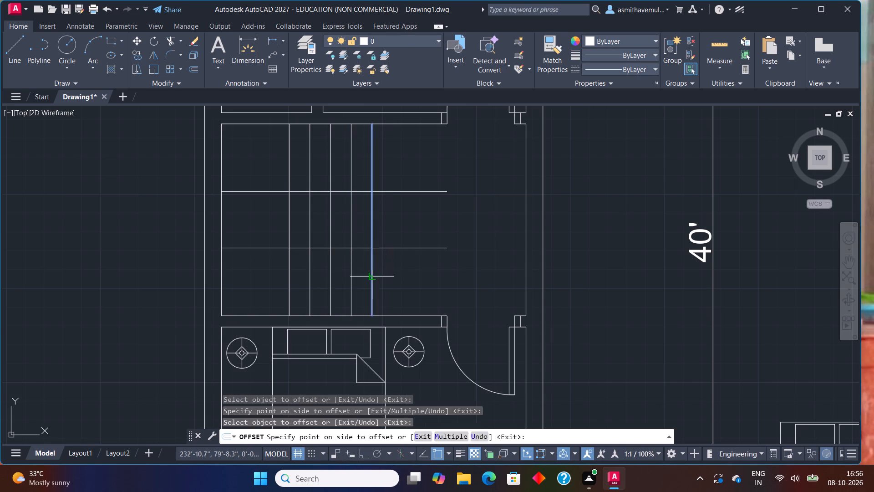
{"action": "left_click", "coordinate": [392, 275]}
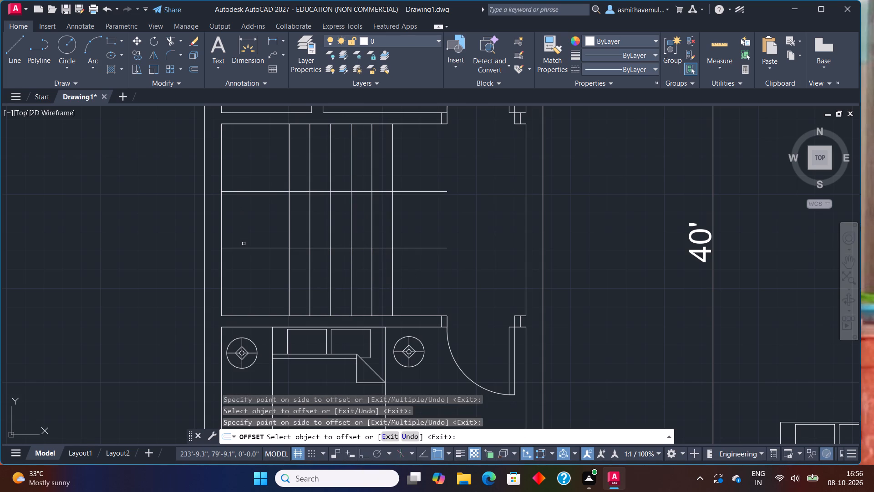
Offset the lower horizontal stair line upward at 11" spacing, making two successive lines.
{"action": "left_click", "coordinate": [244, 246]}
{"action": "left_click", "coordinate": [248, 231]}
{"action": "left_click", "coordinate": [251, 228]}
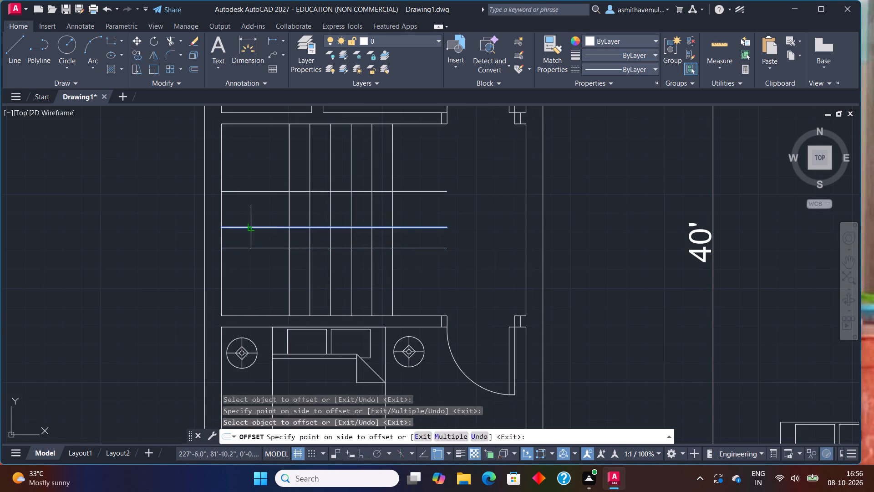
{"action": "left_click", "coordinate": [251, 221]}
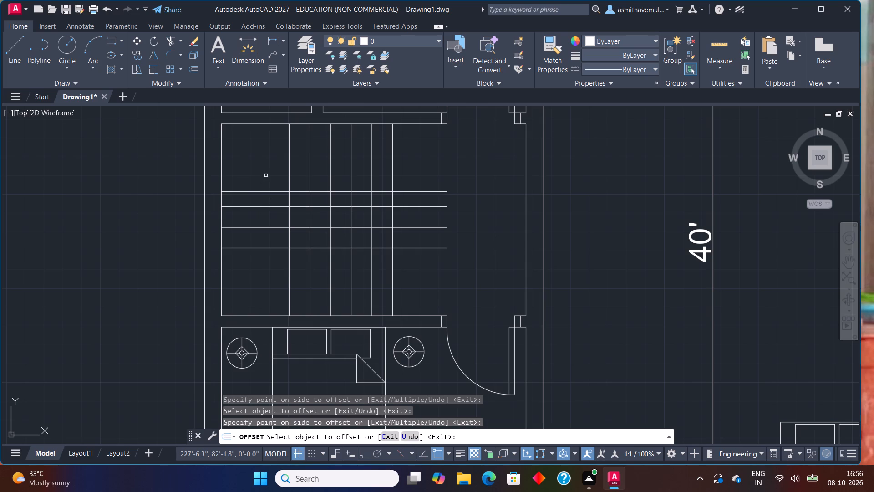
Trim the stair lines in the middle room into a U-shaped staircase, clearing the central well and the overhangs east of the last tread.
{"action": "key", "text": "Escape"}
{"action": "type", "text": "TRIM"}
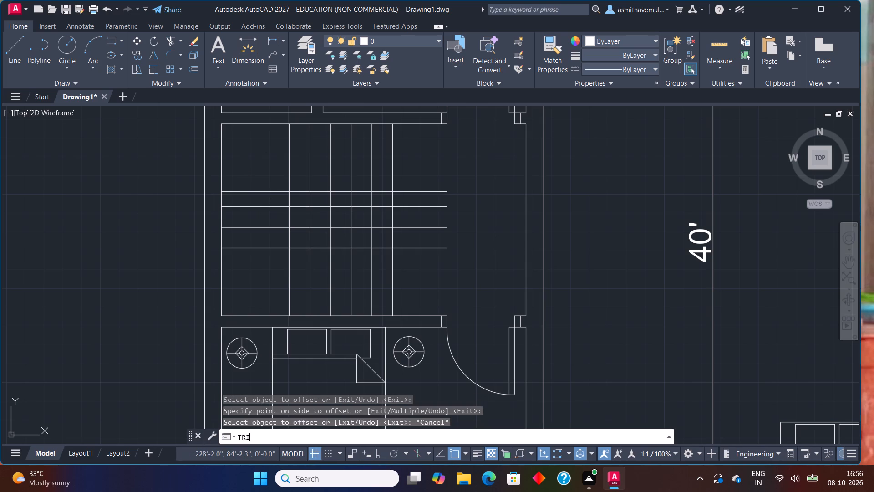
{"action": "key", "text": "Return"}
{"action": "left_click_drag", "start_coordinate": [302, 201], "coordinate": [412, 205]}
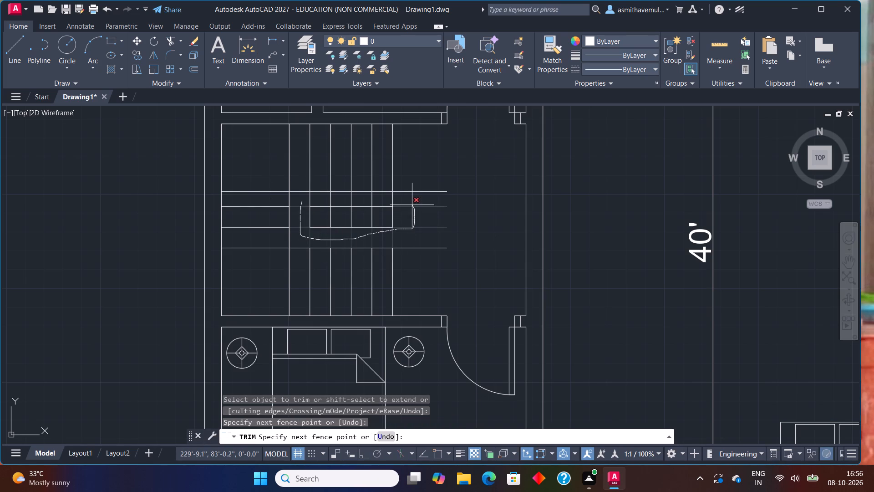
{"action": "left_click_drag", "start_coordinate": [412, 205], "coordinate": [315, 215]}
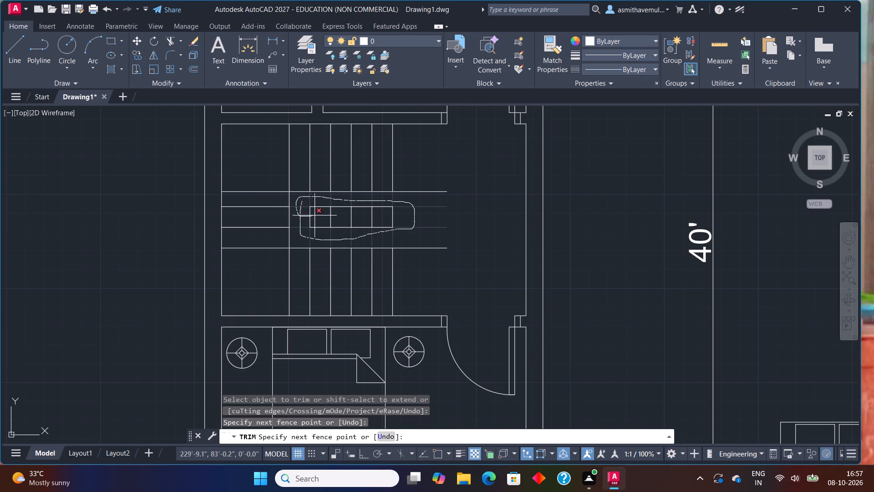
{"action": "left_click_drag", "start_coordinate": [315, 215], "coordinate": [397, 215]}
{"action": "left_click", "coordinate": [388, 206]}
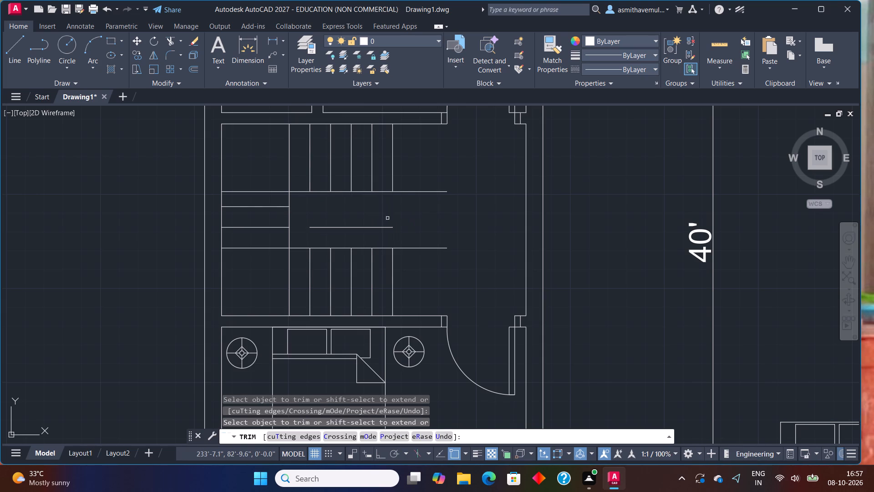
{"action": "left_click_drag", "start_coordinate": [387, 225], "coordinate": [387, 230]}
{"action": "left_click", "coordinate": [387, 230]}
{"action": "left_click", "coordinate": [407, 249]}
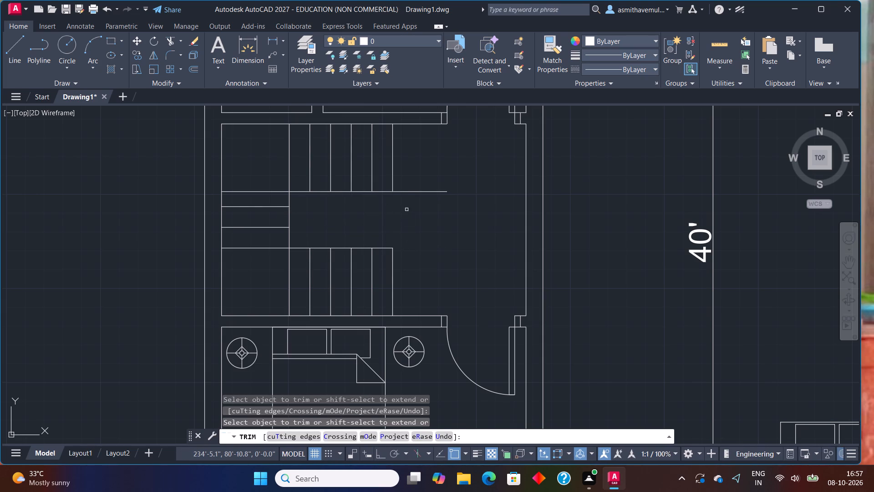
{"action": "left_click", "coordinate": [407, 190]}
{"action": "left_click", "coordinate": [407, 200]}
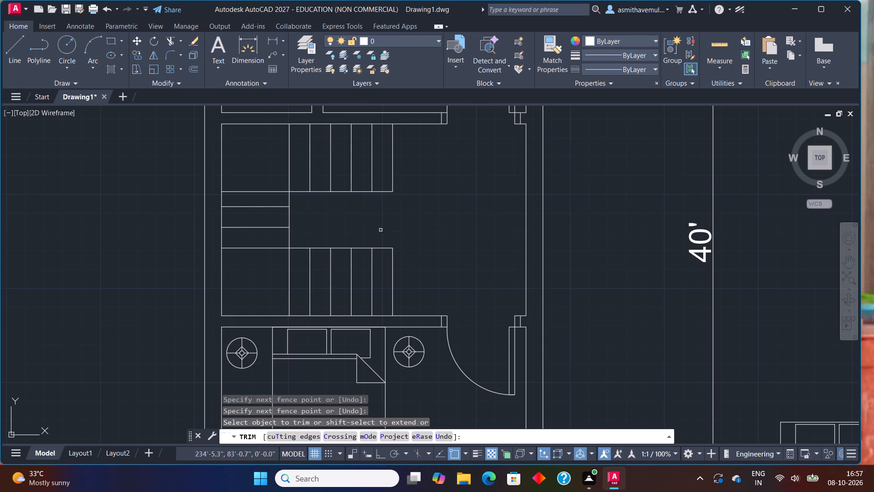
{"action": "key", "text": "Escape"}
Move the spare two-seat sofa from beside the plans to just below the second floor plan's lower bathroom.
{"action": "scroll", "coordinate": [381, 243], "scroll_direction": "down", "scroll_amount": 1}
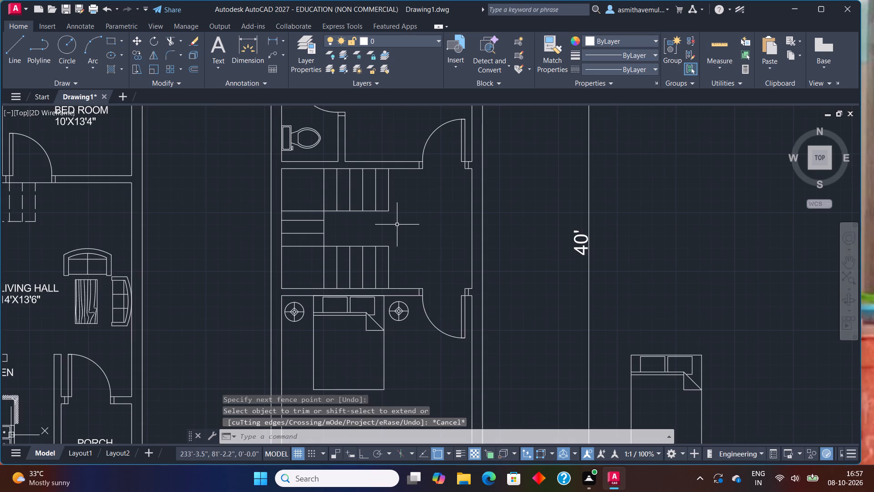
{"action": "middle_click_drag", "start_coordinate": [397, 225], "coordinate": [373, 288]}
{"action": "scroll", "coordinate": [371, 290], "scroll_direction": "down", "scroll_amount": 2}
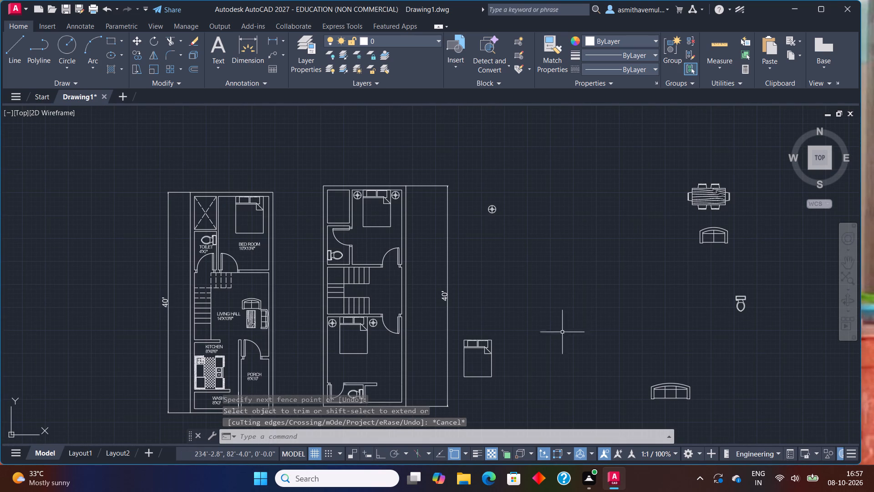
{"action": "left_click", "coordinate": [487, 374]}
{"action": "left_click", "coordinate": [528, 358]}
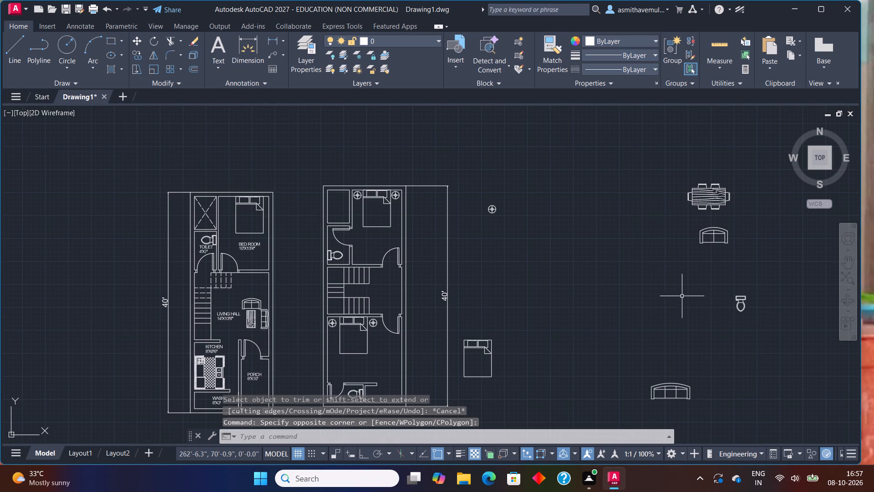
{"action": "middle_click_drag", "start_coordinate": [584, 341], "coordinate": [550, 227]}
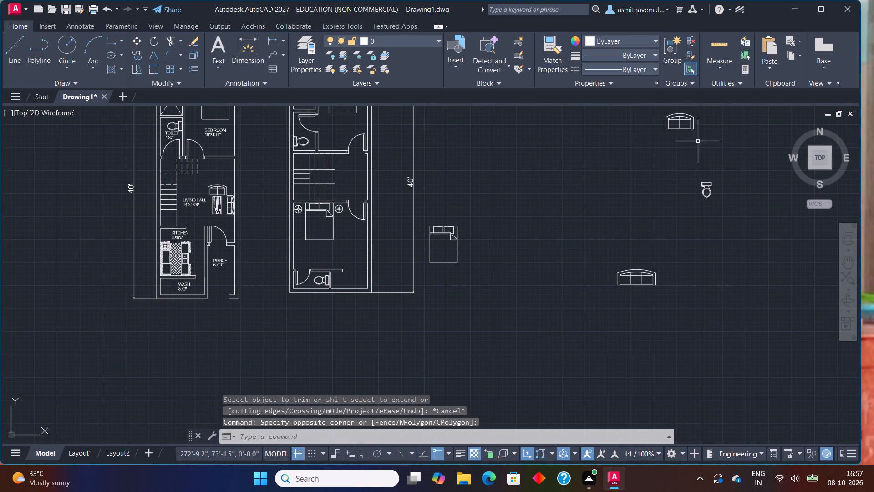
{"action": "left_click", "coordinate": [688, 126]}
{"action": "left_click", "coordinate": [688, 131]}
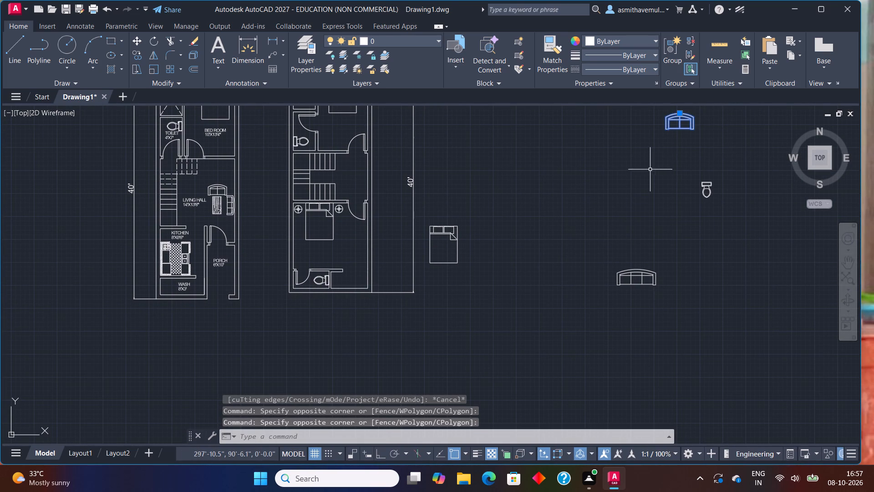
{"action": "key", "text": "m"}
{"action": "key", "text": "Return"}
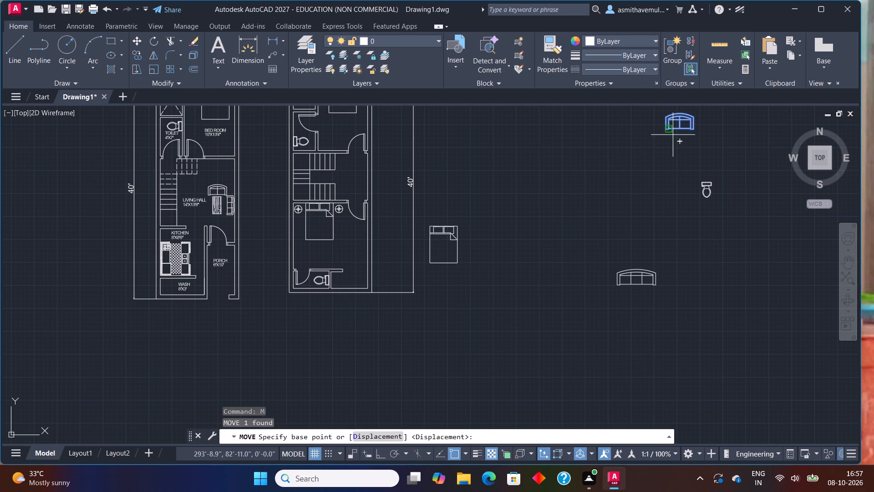
{"action": "left_click_drag", "start_coordinate": [670, 126], "coordinate": [658, 138]}
{"action": "scroll", "coordinate": [277, 310], "scroll_direction": "up", "scroll_amount": 3}
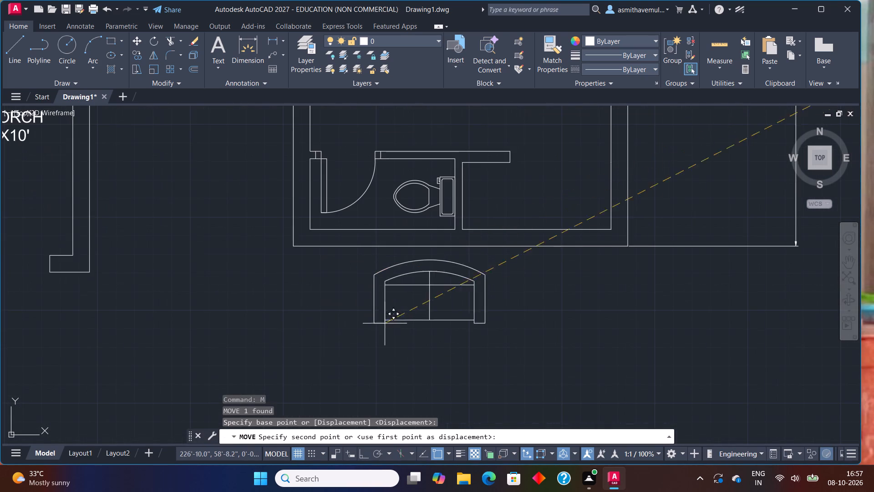
{"action": "left_click", "coordinate": [418, 336]}
Scale the two-seat sofa down to about half its size, using its lower-left corner as the base point.
{"action": "left_click_drag", "start_coordinate": [537, 334], "coordinate": [402, 354]}
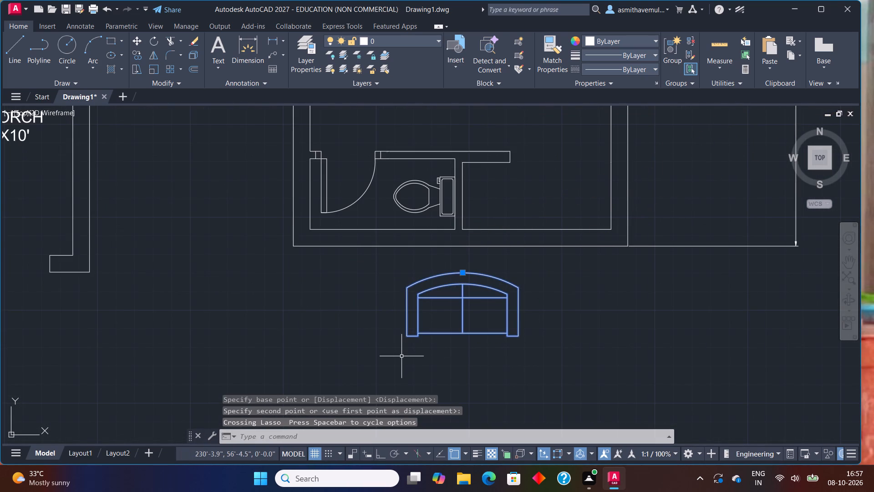
{"action": "type", "text": "SCALE"}
{"action": "key", "text": "Return"}
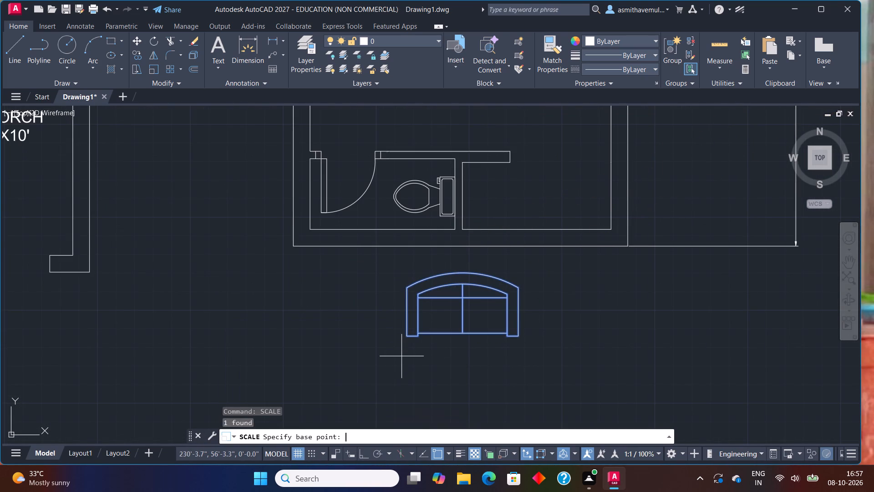
{"action": "left_click", "coordinate": [404, 337]}
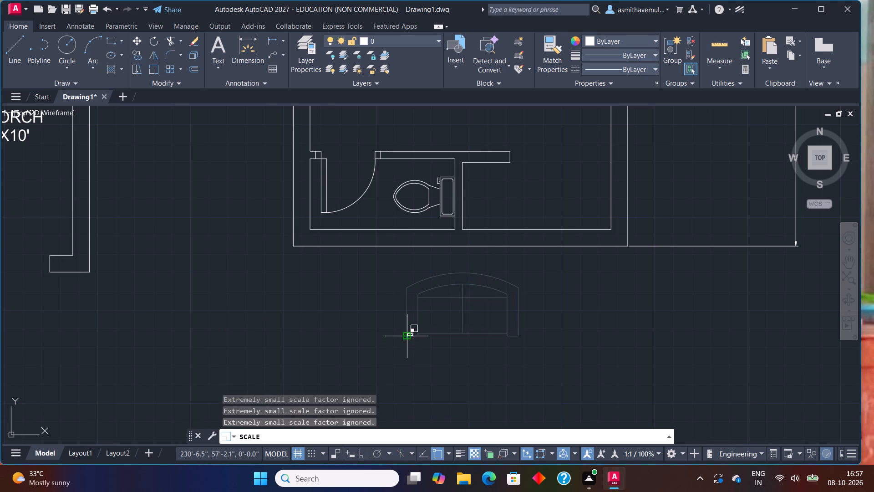
{"action": "left_click", "coordinate": [392, 359]}
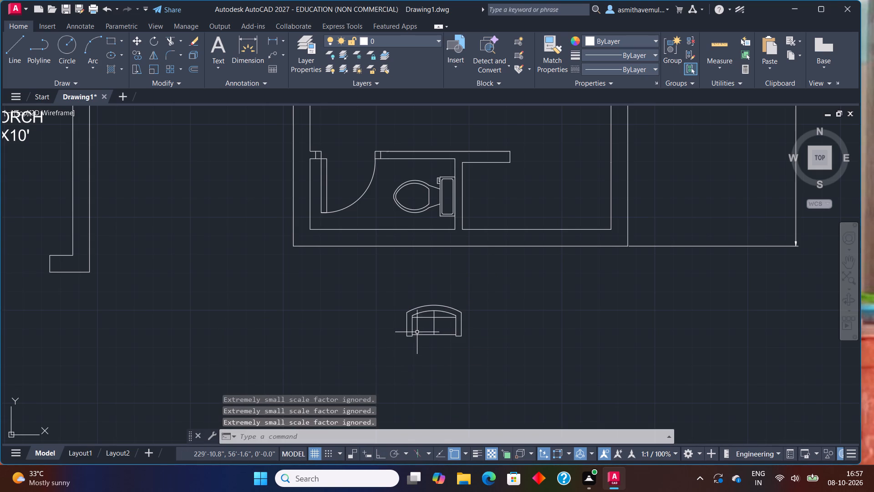
Move the reduced sofa into the space just east of the lower bathroom's partition wall.
{"action": "left_click", "coordinate": [417, 332]}
{"action": "left_click", "coordinate": [419, 338]}
{"action": "left_click_drag", "start_coordinate": [447, 307], "coordinate": [397, 341]}
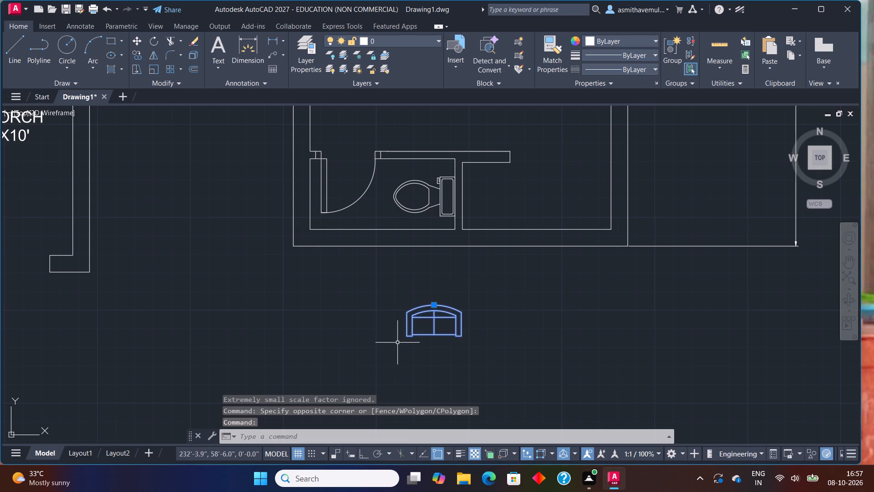
{"action": "key", "text": "m"}
{"action": "key", "text": "Return"}
{"action": "left_click", "coordinate": [432, 326]}
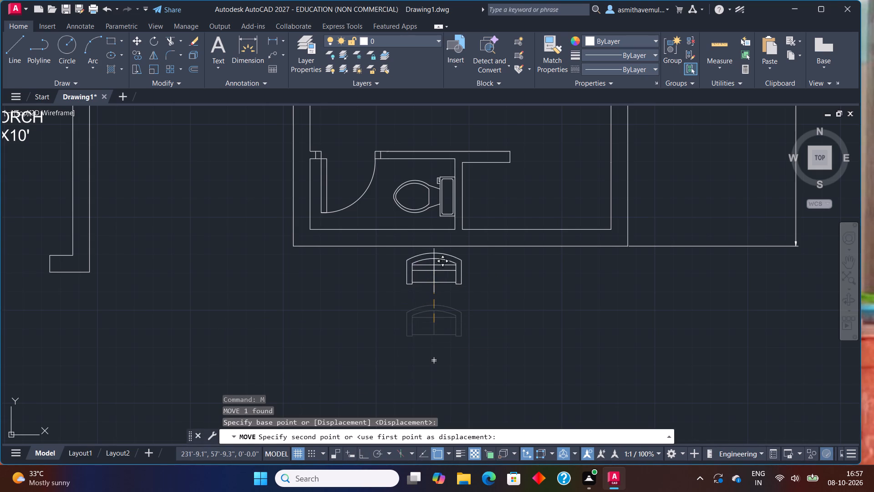
{"action": "scroll", "coordinate": [434, 262], "scroll_direction": "up", "scroll_amount": 1}
{"action": "scroll", "coordinate": [524, 173], "scroll_direction": "down", "scroll_amount": 1}
{"action": "middle_click_drag", "start_coordinate": [524, 173], "coordinate": [478, 207]}
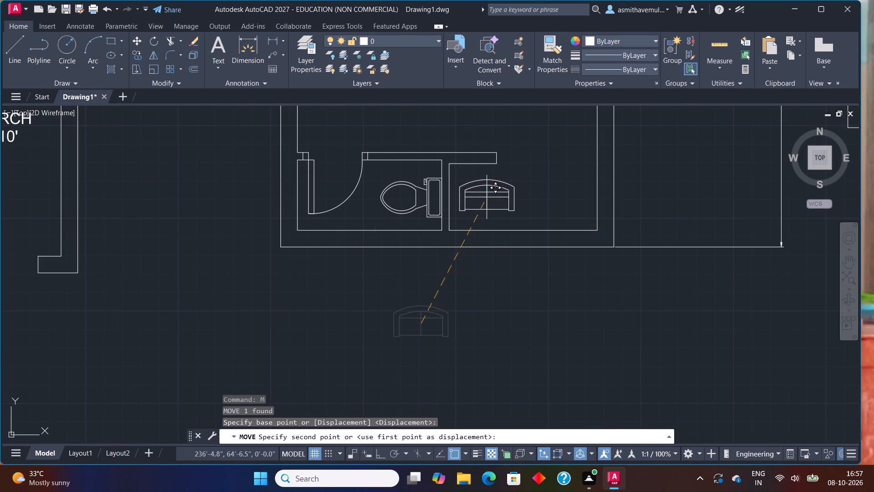
{"action": "left_click", "coordinate": [485, 195]}
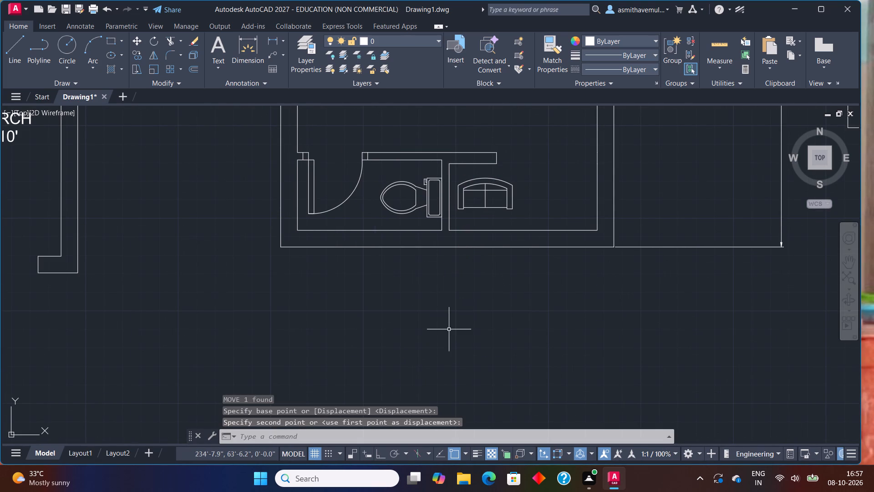
Draw two short vertical lines across the south outer wall, at the bathroom partition's east face and the east wall's inner face.
{"action": "scroll", "coordinate": [437, 288], "scroll_direction": "up", "scroll_amount": 1}
{"action": "key", "text": "l"}
{"action": "key", "text": "Return"}
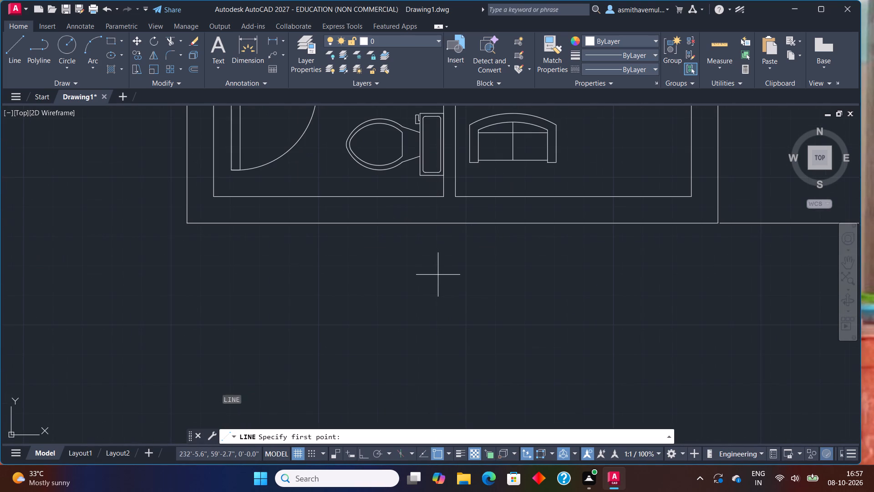
{"action": "left_click", "coordinate": [453, 198]}
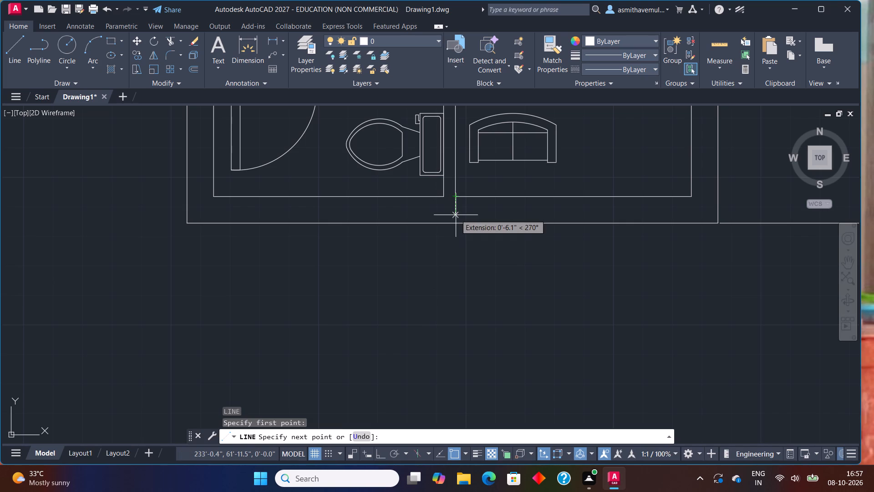
{"action": "left_click", "coordinate": [455, 220]}
{"action": "left_click", "coordinate": [456, 227]}
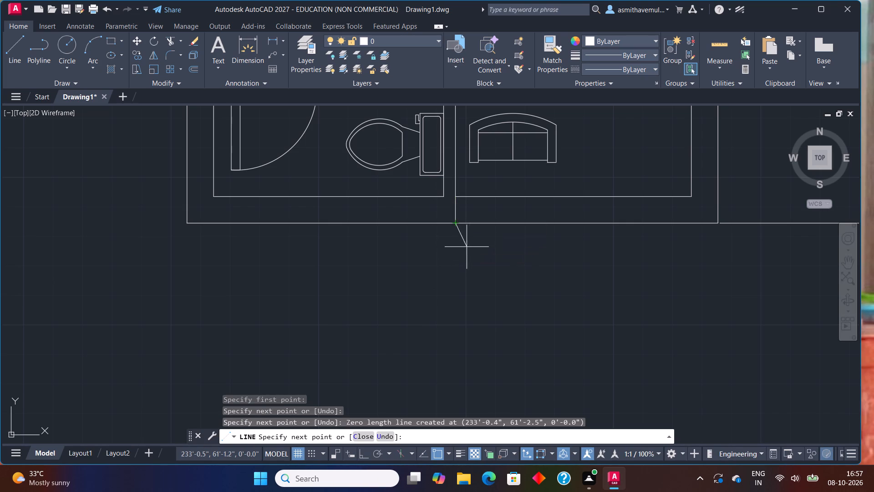
{"action": "key", "text": "Escape"}
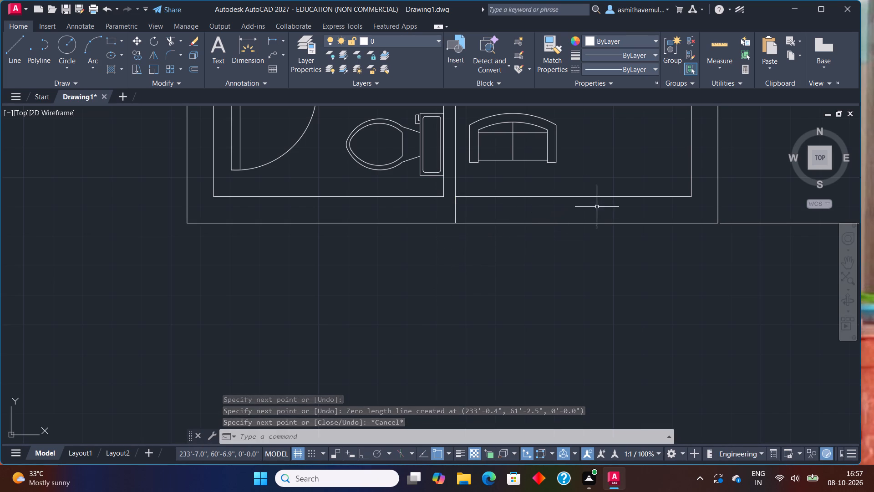
{"action": "middle_click_drag", "start_coordinate": [597, 207], "coordinate": [555, 250]}
{"action": "key", "text": "l"}
{"action": "key", "text": "Return"}
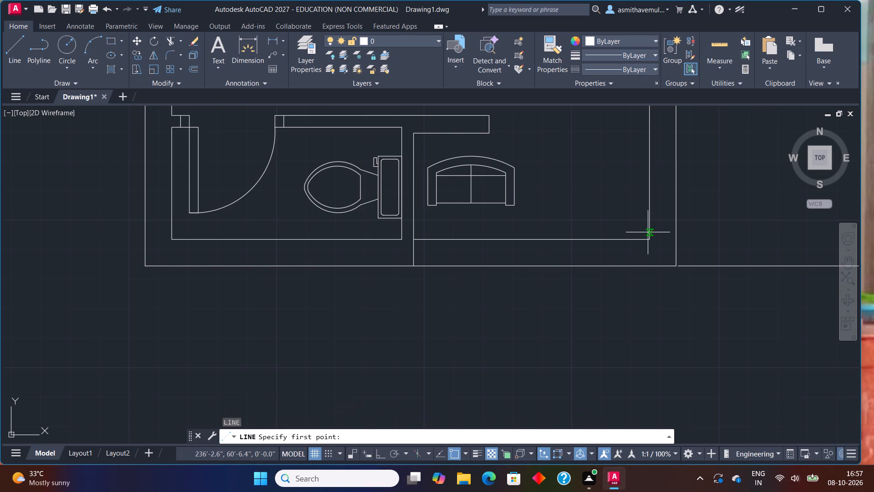
{"action": "left_click", "coordinate": [645, 239]}
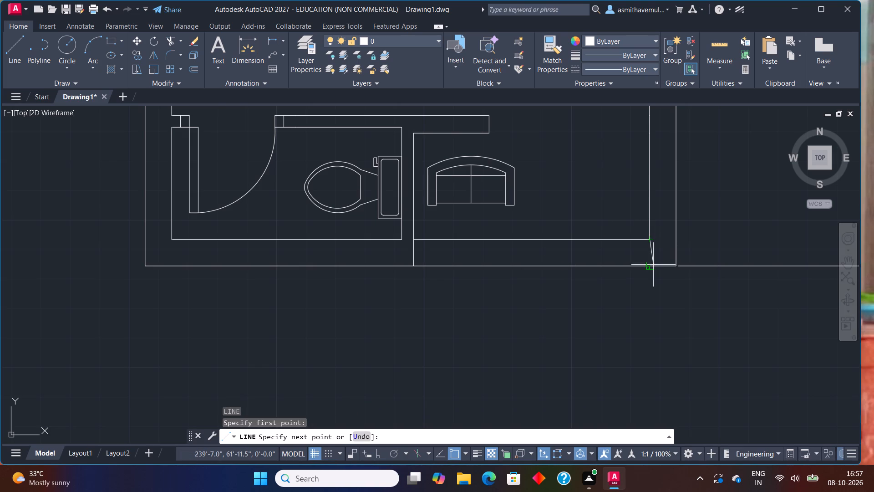
{"action": "left_click", "coordinate": [649, 269]}
{"action": "key", "text": "Escape"}
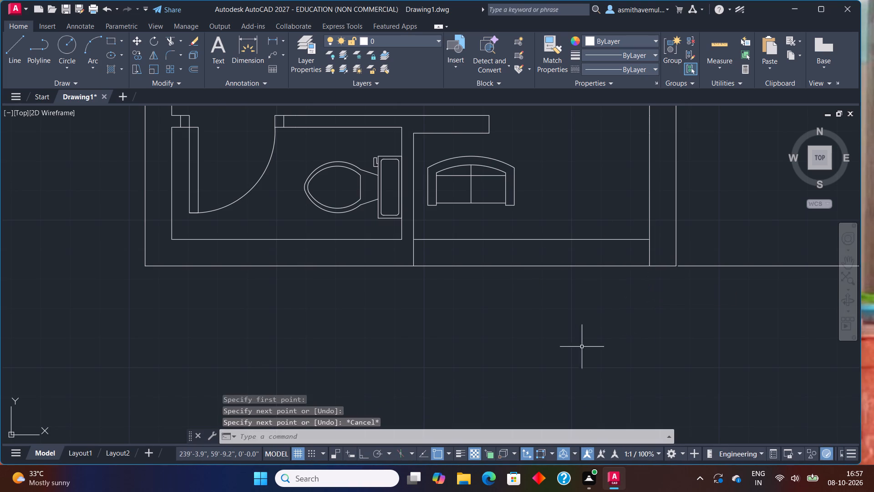
Trim away both south wall lines between the two short vertical lines, opening the wall in front of the sofa.
{"action": "type", "text": "TRIM"}
{"action": "key", "text": "Return"}
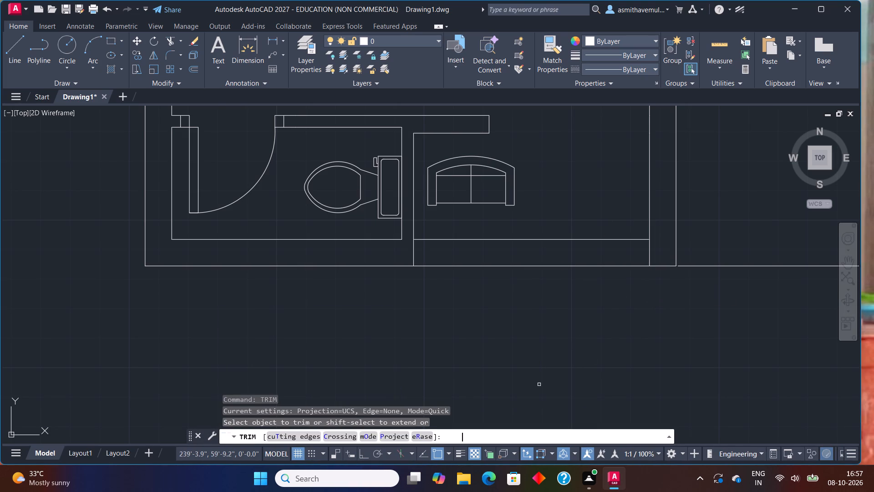
{"action": "left_click_drag", "start_coordinate": [547, 363], "coordinate": [552, 251]}
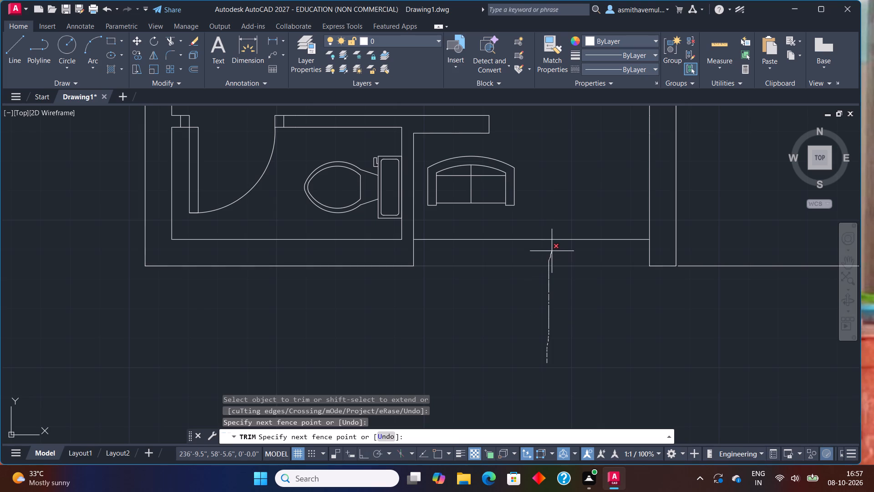
{"action": "left_click_drag", "start_coordinate": [552, 251], "coordinate": [556, 226]}
{"action": "scroll", "coordinate": [552, 263], "scroll_direction": "down", "scroll_amount": 3}
{"action": "middle_click_drag", "start_coordinate": [523, 287], "coordinate": [452, 334]}
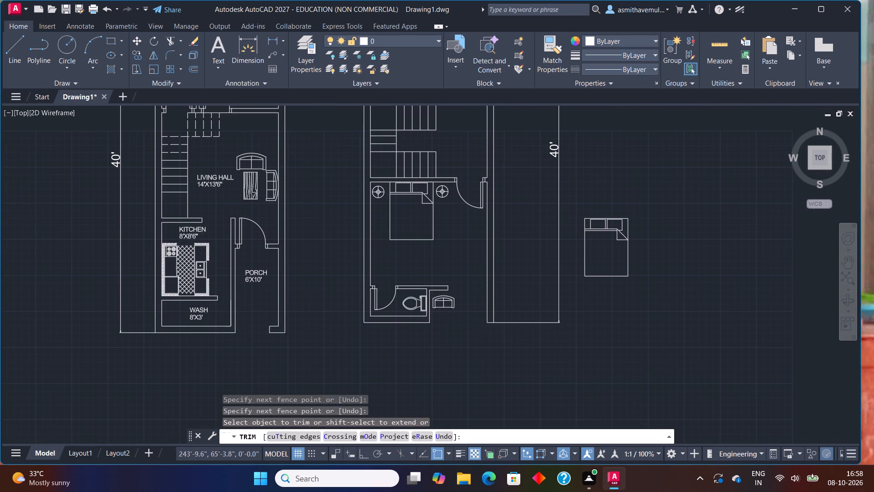
{"action": "key", "text": "Escape"}
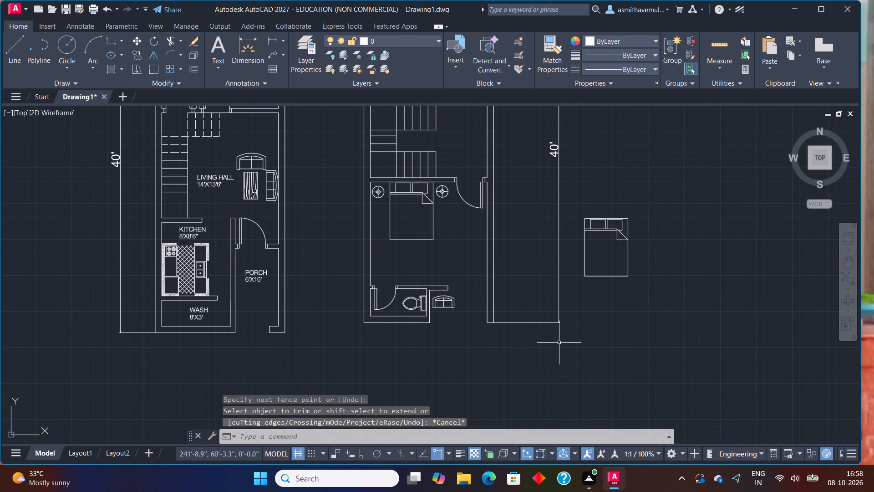
Insert the Table - Rectangular Woodgrain 60 x 30 in. block from DesignCenter into the empty space east of the second floor plan.
{"action": "key", "text": "ctrl+2"}
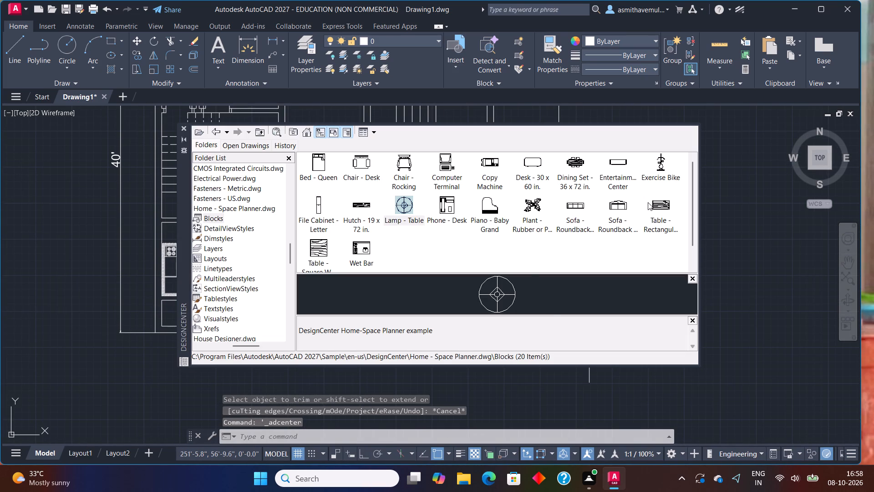
{"action": "left_click_drag", "start_coordinate": [653, 204], "coordinate": [725, 315]}
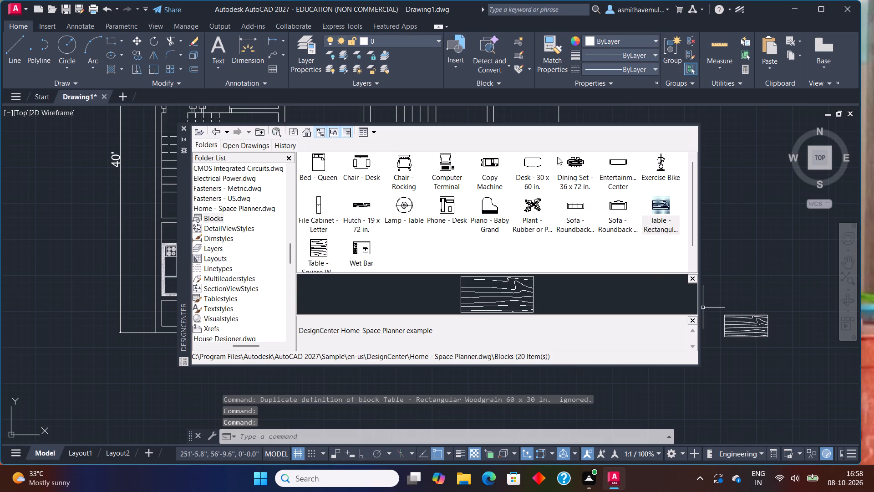
{"action": "left_click", "coordinate": [184, 127]}
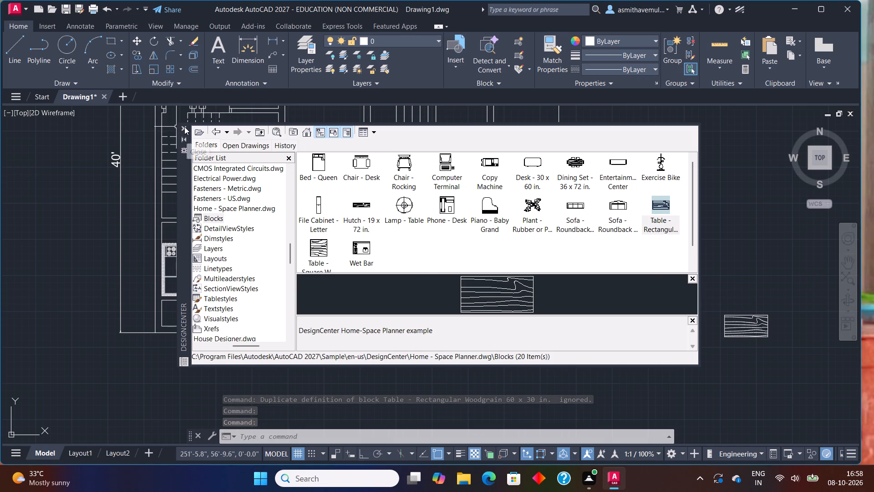
Scale the inserted woodgrain table block down freehand from its southwest corner.
{"action": "left_click", "coordinate": [737, 334]}
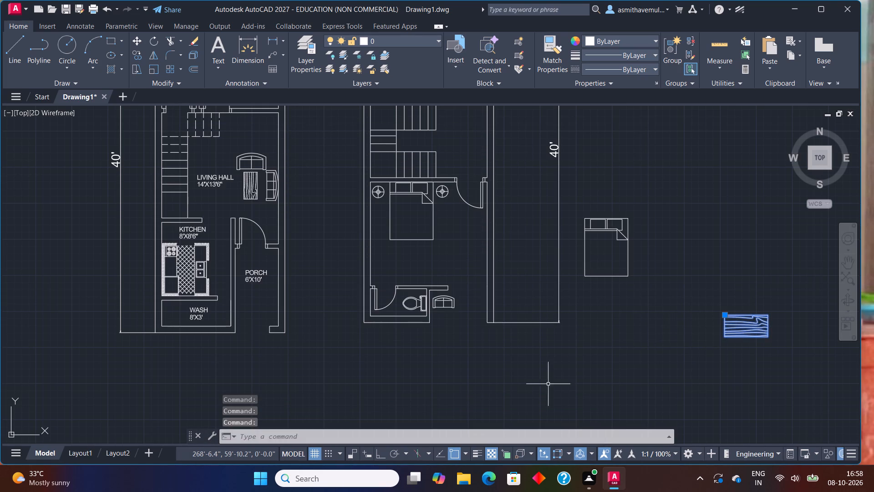
{"action": "key", "text": "s"}
{"action": "key", "text": "c"}
{"action": "key", "text": "a"}
{"action": "key", "text": "l"}
{"action": "key", "text": "e"}
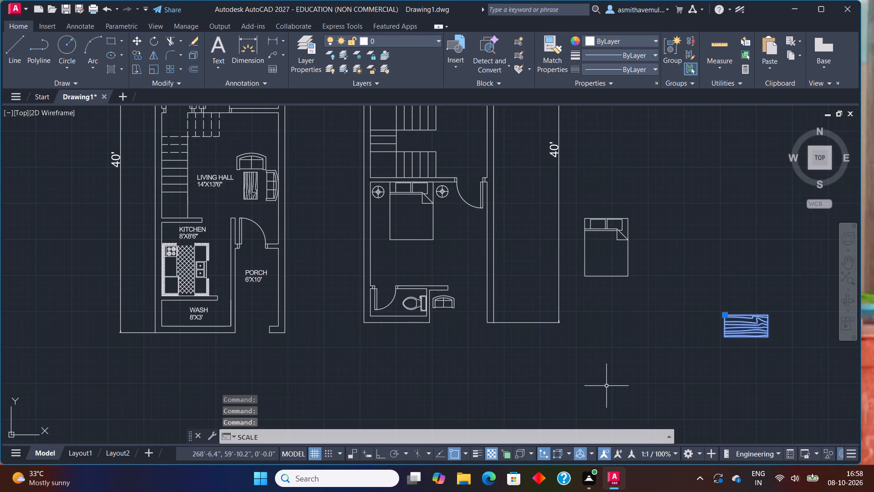
{"action": "key", "text": "Return"}
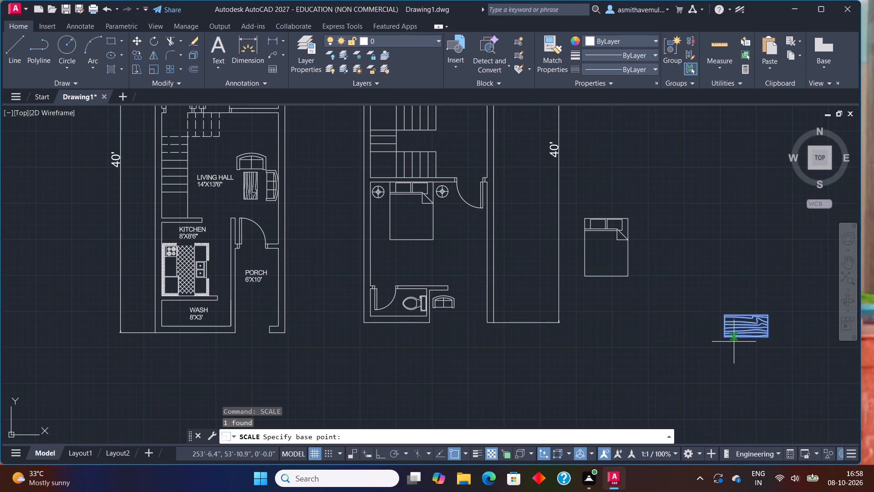
{"action": "left_click", "coordinate": [722, 335]}
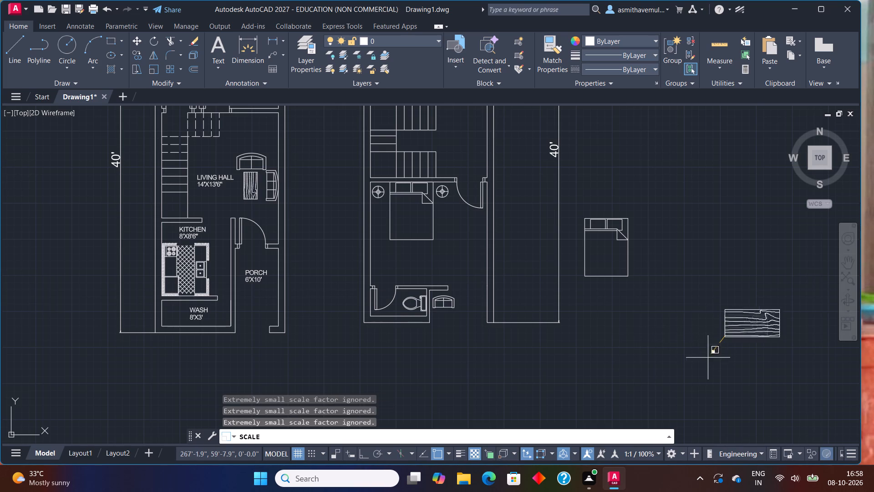
{"action": "left_click", "coordinate": [719, 350]}
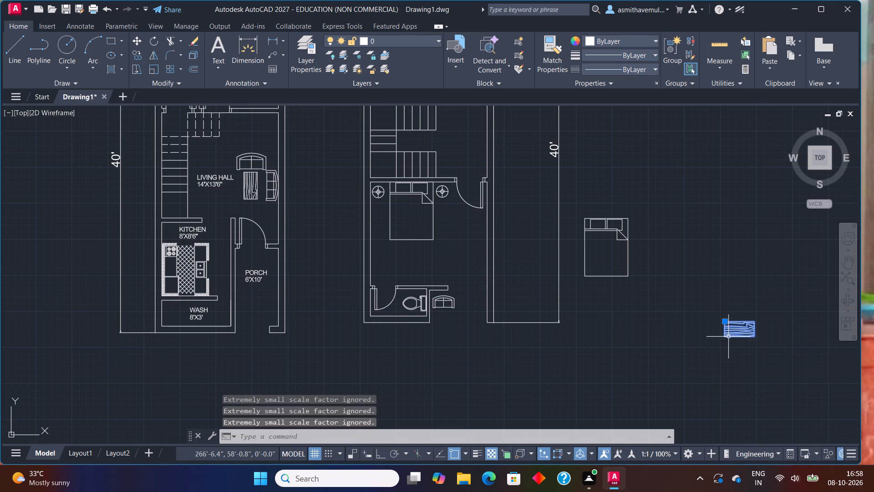
Move the reduced table to just south of the sofa beside the lower bathroom.
{"action": "left_click", "coordinate": [728, 337]}
{"action": "key", "text": "m"}
{"action": "key", "text": "Return"}
{"action": "left_click", "coordinate": [741, 336]}
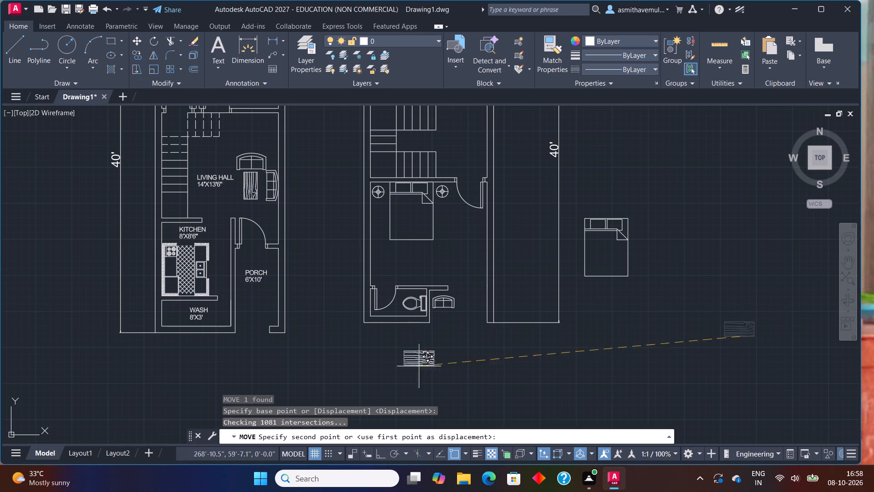
{"action": "scroll", "coordinate": [406, 339], "scroll_direction": "up", "scroll_amount": 1}
{"action": "scroll", "coordinate": [457, 325], "scroll_direction": "up", "scroll_amount": 1}
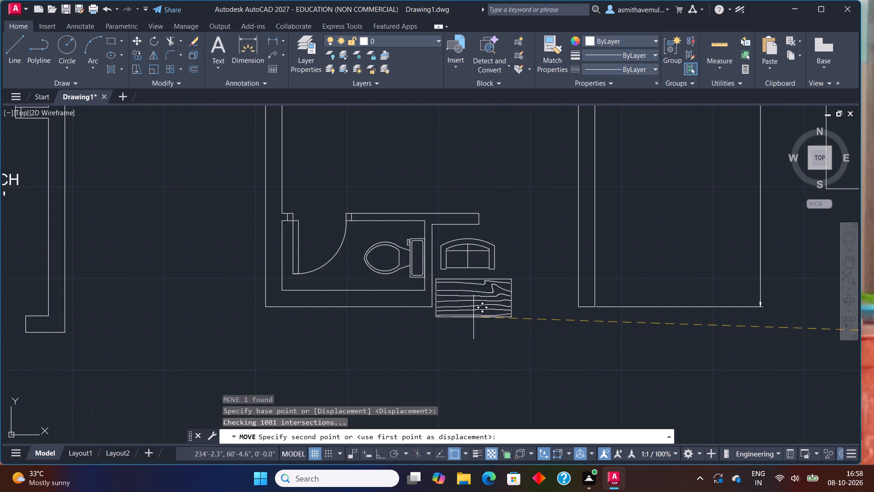
{"action": "left_click", "coordinate": [473, 317]}
Scale the table down freehand from its northwest corner until it is narrower than the sofa.
{"action": "left_click", "coordinate": [463, 318]}
{"action": "type", "text": "SC"}
{"action": "key", "text": "a"}
{"action": "key", "text": "l"}
{"action": "key", "text": "e"}
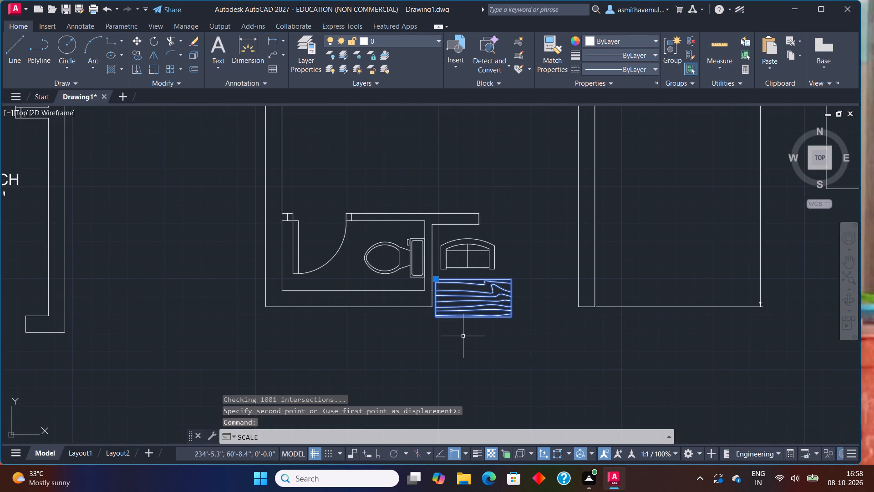
{"action": "key", "text": "Return"}
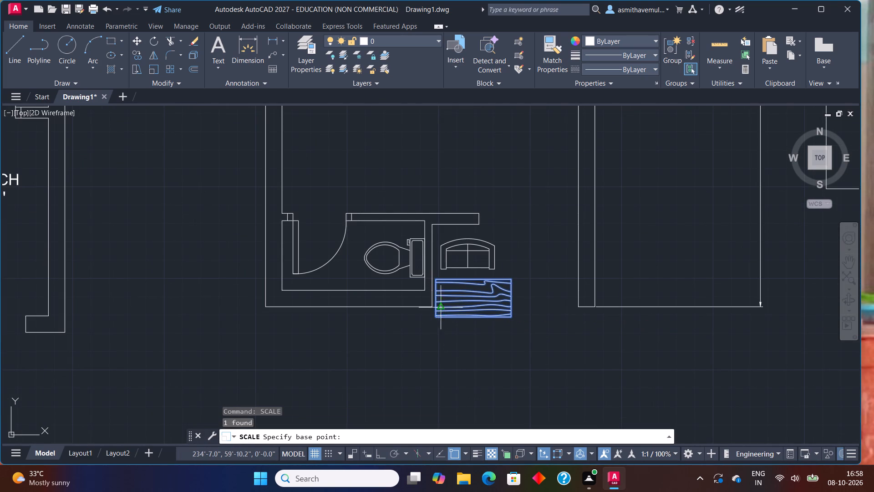
{"action": "left_click", "coordinate": [435, 280]}
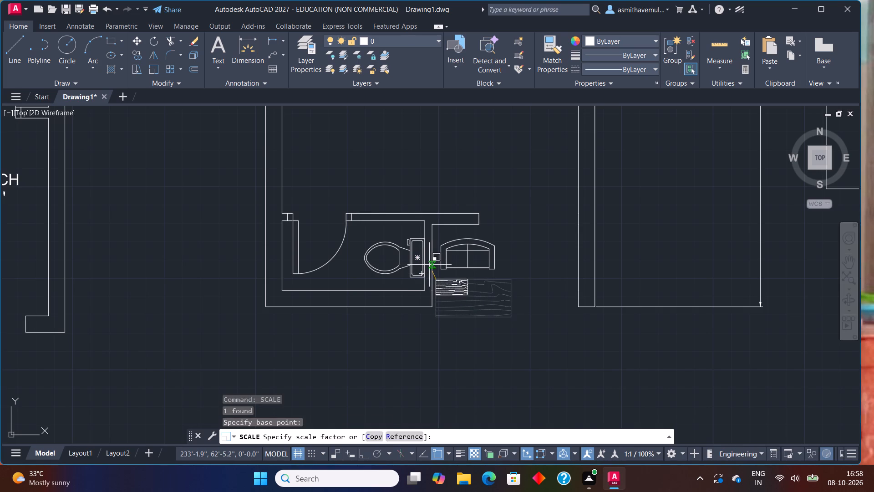
{"action": "left_click", "coordinate": [429, 265]}
Move the small table so it sits centred in front of the sofa.
{"action": "left_click", "coordinate": [446, 287]}
{"action": "key", "text": "m"}
{"action": "key", "text": "Return"}
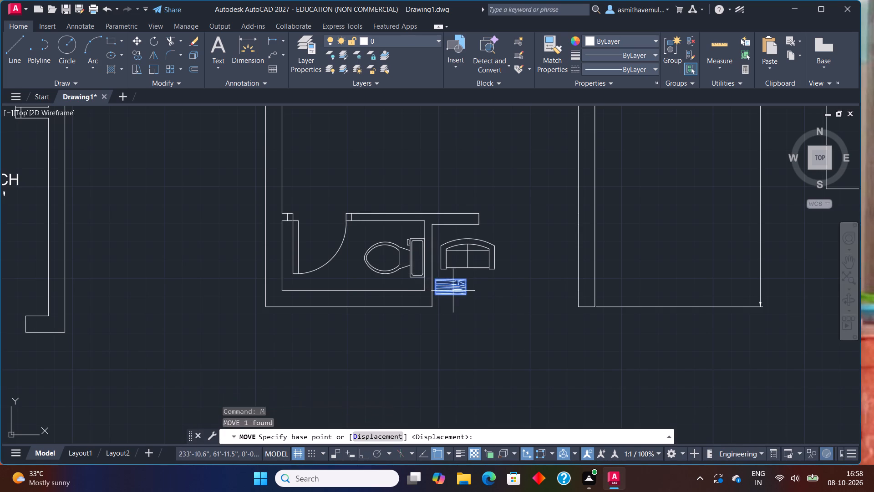
{"action": "left_click", "coordinate": [456, 290]}
{"action": "left_click", "coordinate": [473, 286]}
{"action": "scroll", "coordinate": [517, 309], "scroll_direction": "down", "scroll_amount": 1}
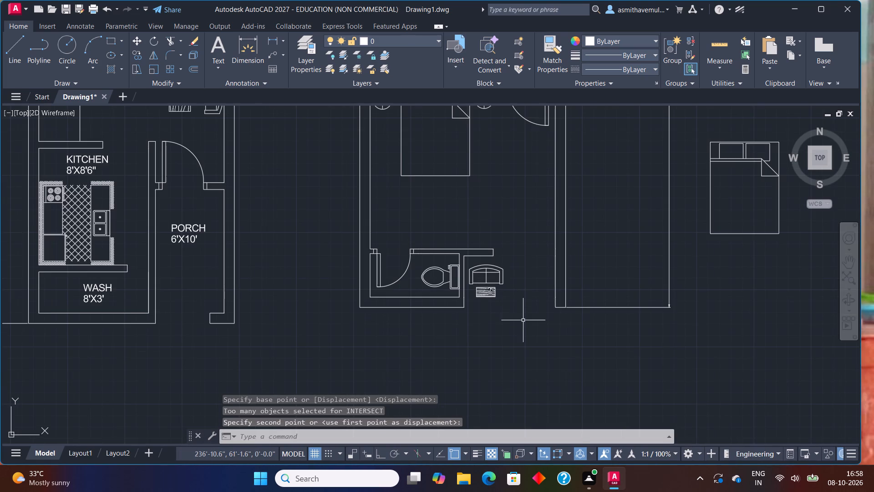
{"action": "key", "text": "Escape"}
{"action": "key", "text": "Escape"}
{"action": "key", "text": "Escape"}
{"action": "key", "text": "Escape"}
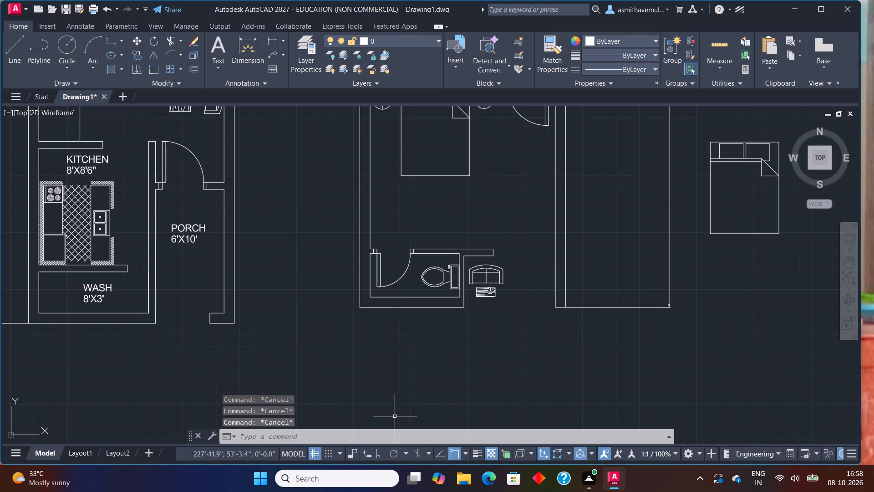
Start single-line text with a 6" height and 0 rotation for labelling the second floor plan.
{"action": "key", "text": "t"}
{"action": "type", "text": "EX"}
{"action": "key", "text": "t"}
{"action": "key", "text": "Return"}
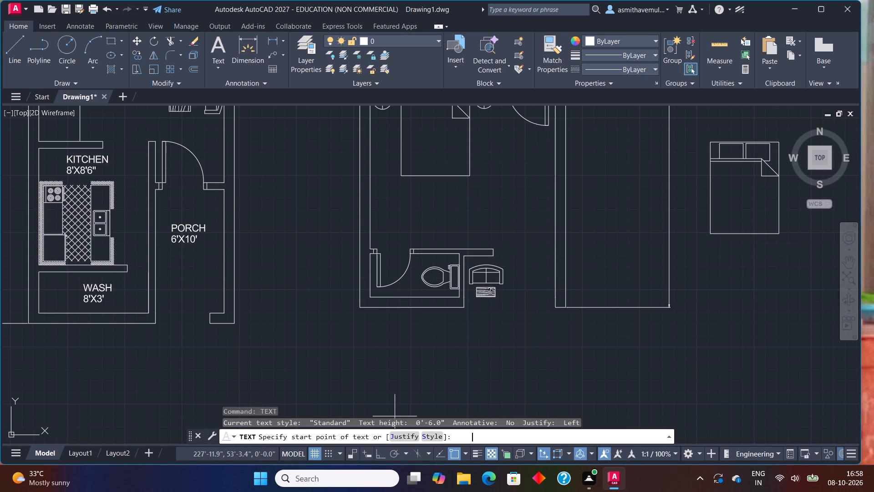
{"action": "left_click", "coordinate": [308, 343]}
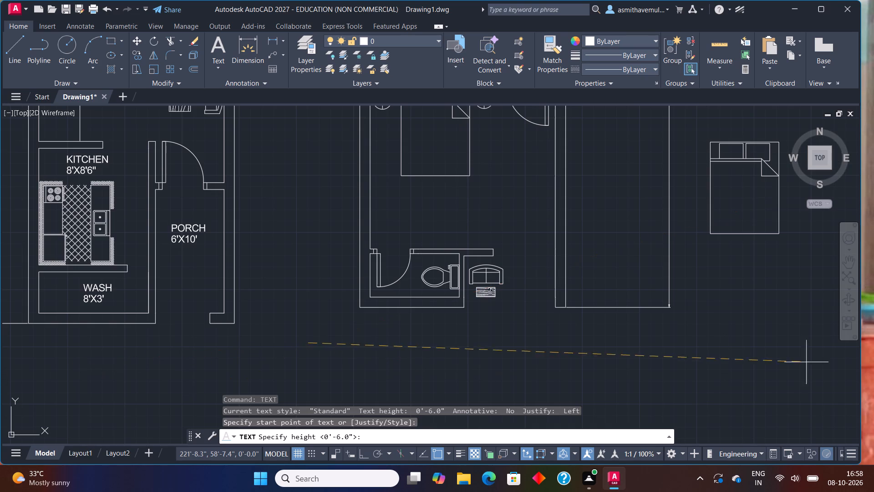
{"action": "scroll", "coordinate": [303, 352], "scroll_direction": "down", "scroll_amount": 1}
{"action": "middle_click_drag", "start_coordinate": [296, 351], "coordinate": [309, 302]}
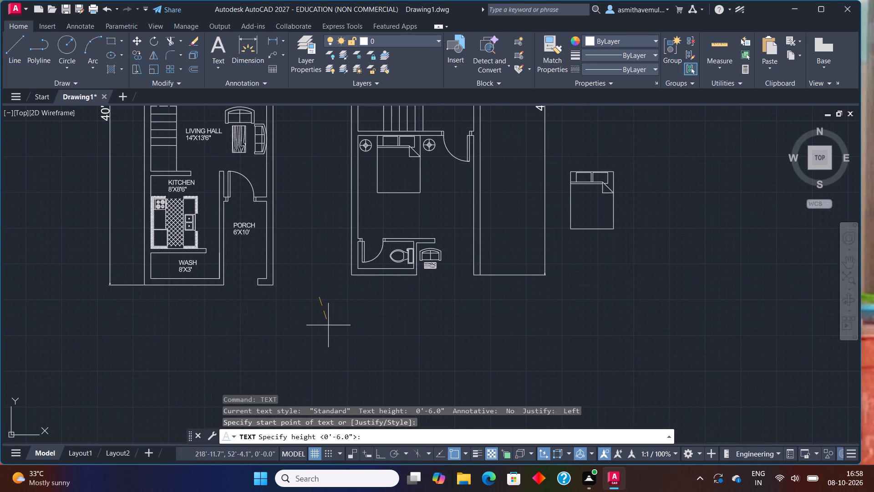
{"action": "type", "text": "6\""}
{"action": "key", "text": "Return"}
{"action": "key", "text": "0"}
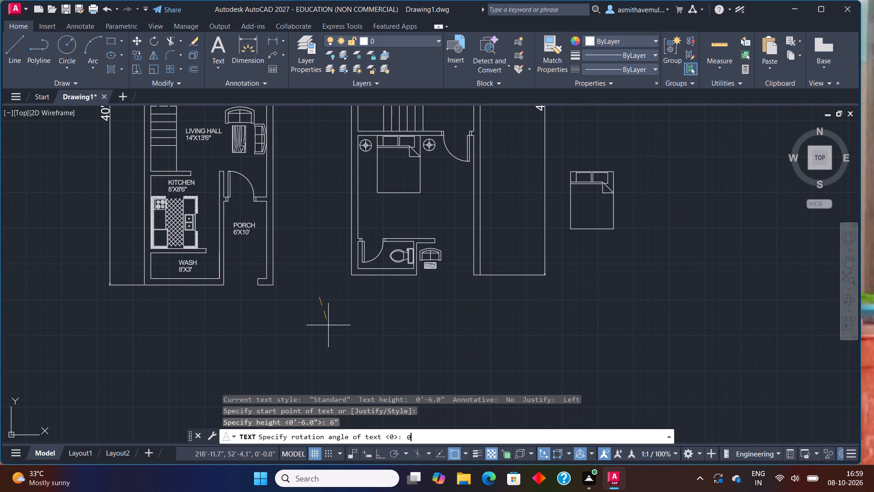
{"action": "key", "text": "Return"}
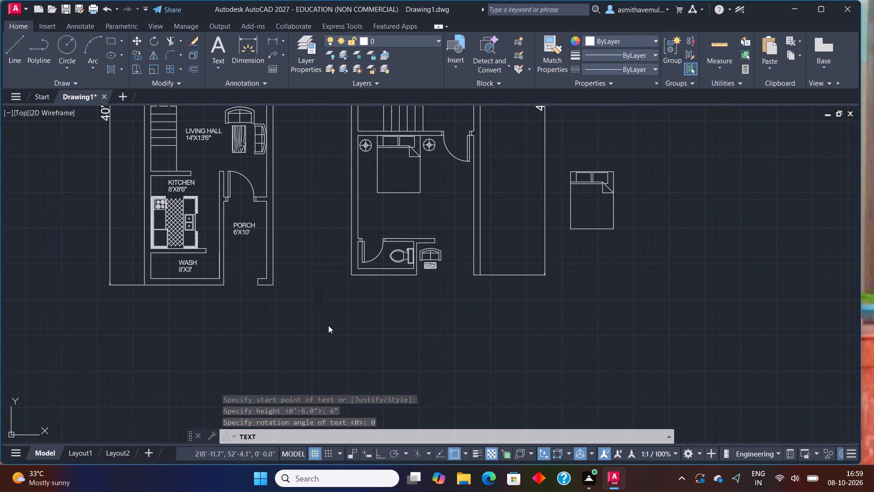
{"action": "scroll", "coordinate": [343, 318], "scroll_direction": "up", "scroll_amount": 1}
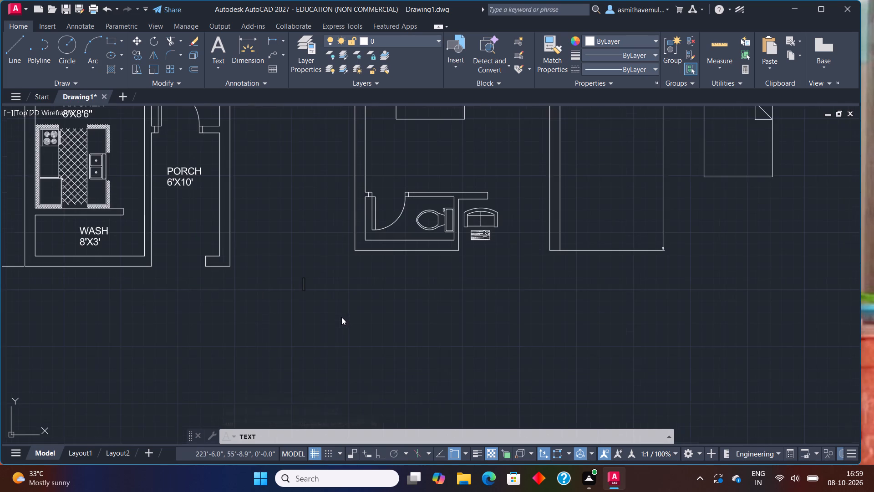
{"action": "scroll", "coordinate": [339, 302], "scroll_direction": "up", "scroll_amount": 1}
{"action": "middle_click_drag", "start_coordinate": [419, 320], "coordinate": [332, 359]}
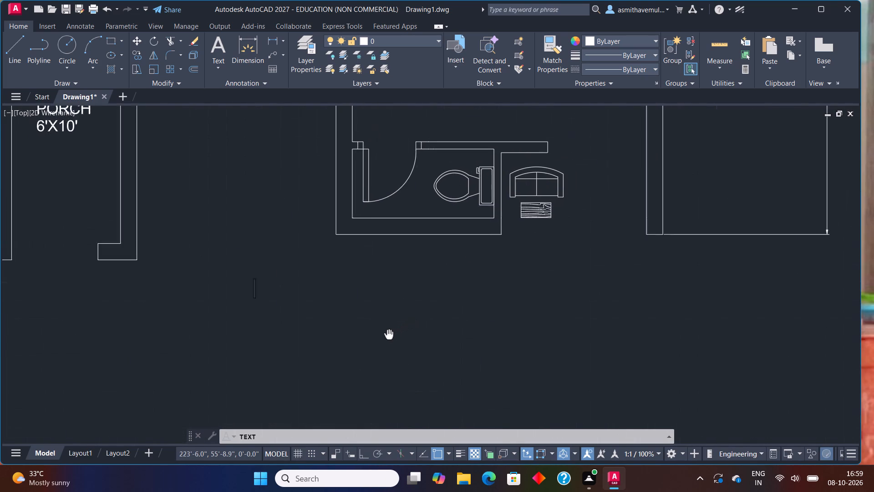
{"action": "middle_click_drag", "start_coordinate": [332, 359], "coordinate": [295, 373]}
{"action": "scroll", "coordinate": [580, 223], "scroll_direction": "up", "scroll_amount": 1}
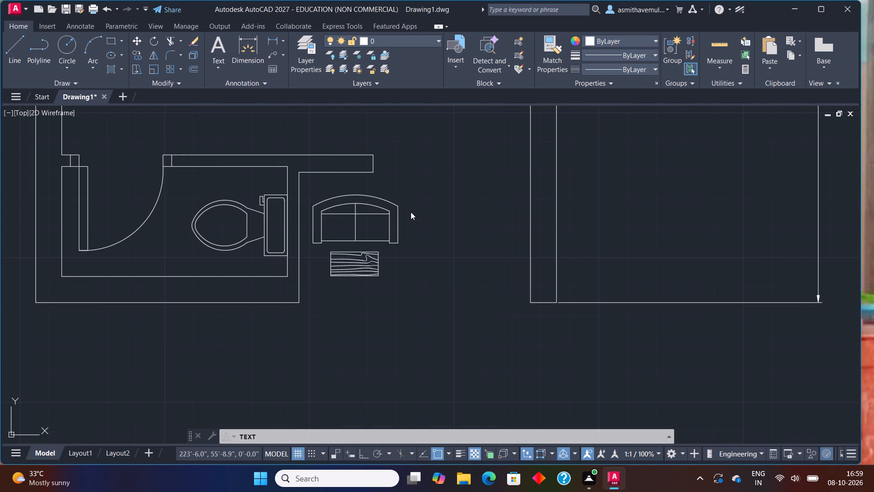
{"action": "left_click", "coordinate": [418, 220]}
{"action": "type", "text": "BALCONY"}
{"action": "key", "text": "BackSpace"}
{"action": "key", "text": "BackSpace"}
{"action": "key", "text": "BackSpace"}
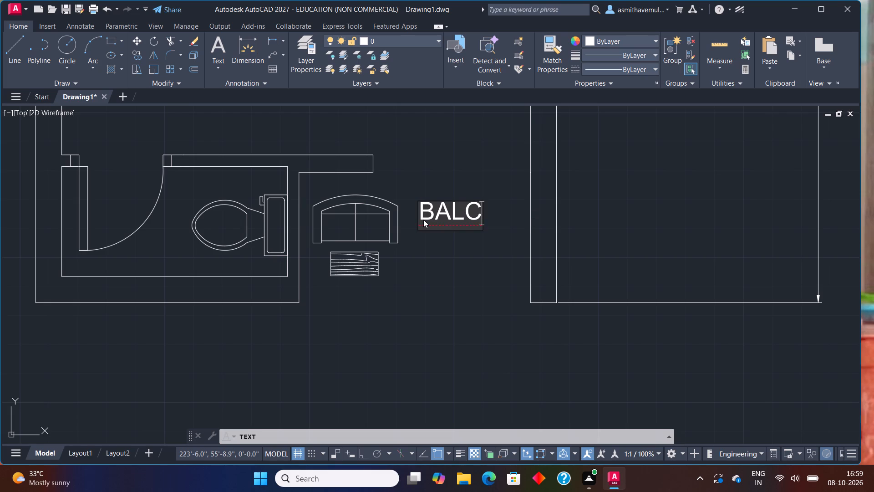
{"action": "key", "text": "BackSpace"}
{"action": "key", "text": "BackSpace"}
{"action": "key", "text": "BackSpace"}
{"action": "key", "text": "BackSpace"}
Label the open area just east of the sofa with two lines of text, BALCONY and 7'6"X6'.
{"action": "scroll", "coordinate": [423, 220], "scroll_direction": "up", "scroll_amount": 1}
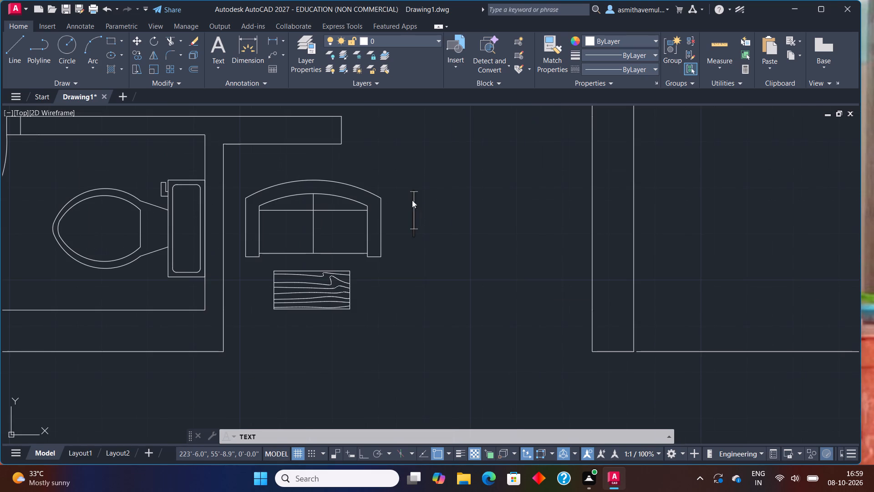
{"action": "left_click", "coordinate": [394, 209]}
{"action": "left_click", "coordinate": [399, 213]}
{"action": "type", "text": "BALCONY"}
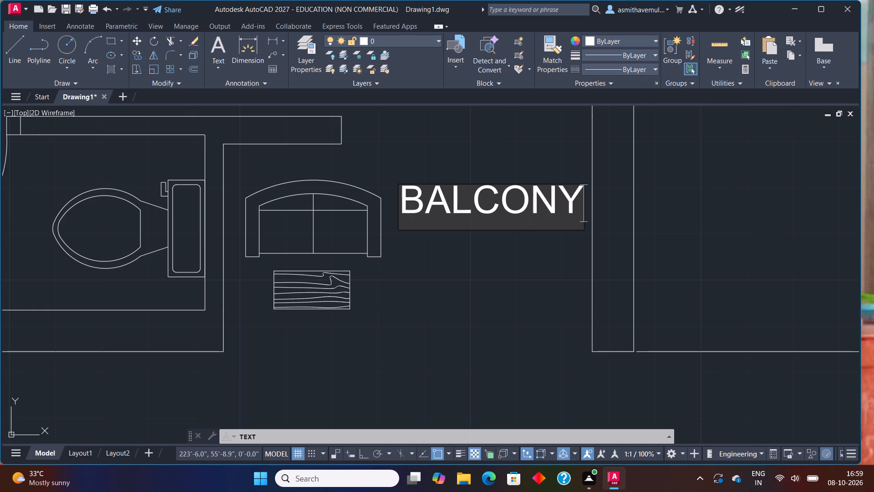
{"action": "key", "text": "Return"}
{"action": "type", "text": "7'6\""}
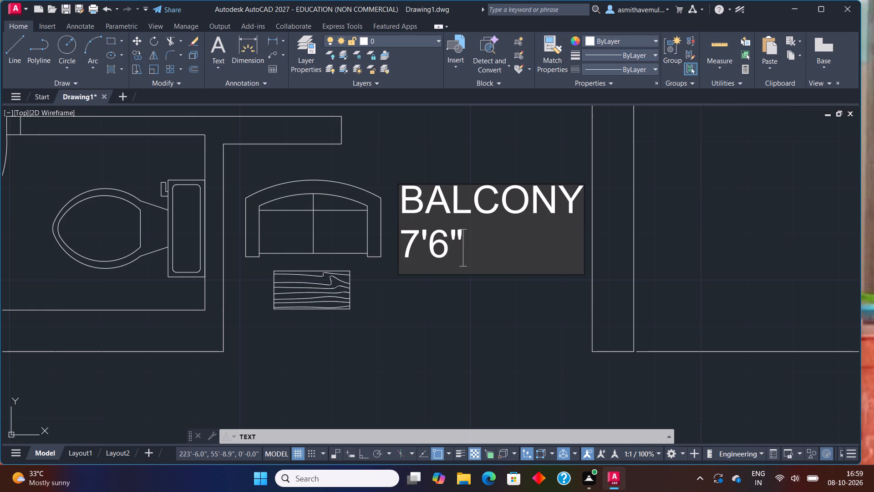
{"action": "key", "text": "x"}
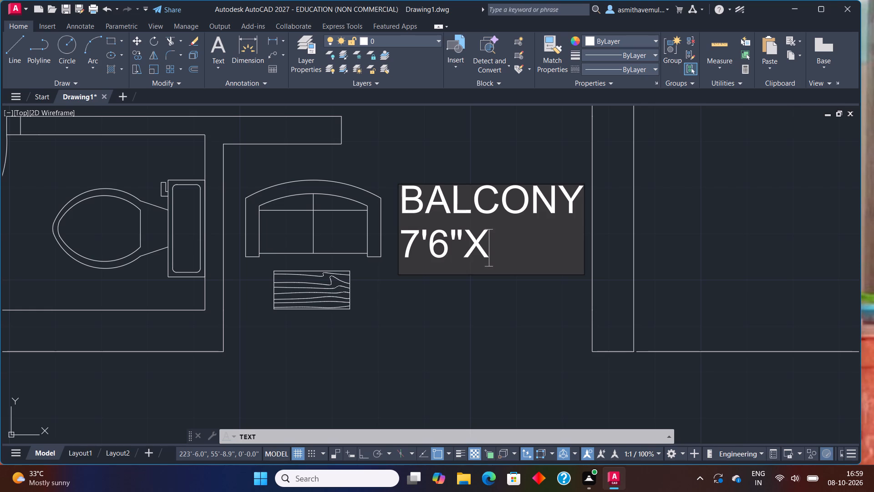
{"action": "type", "text": "6'"}
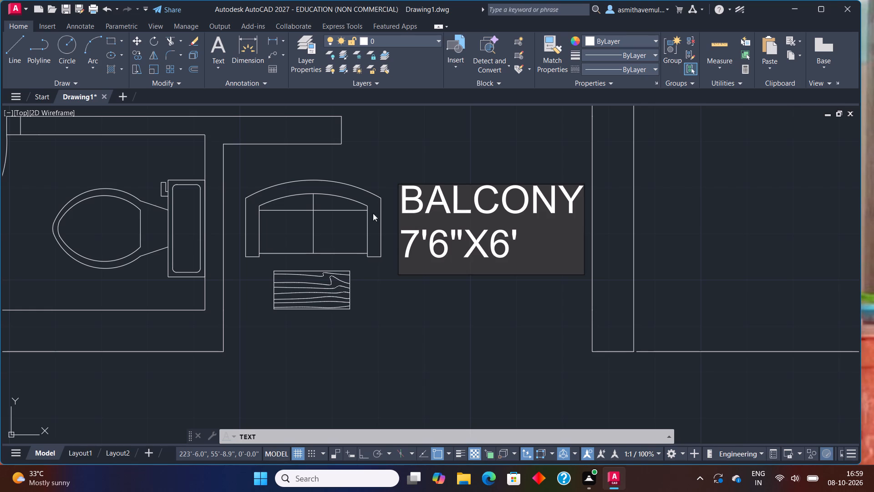
Label the bedroom north of the balcony, below its bed, with three lines: MASTER, BEDROOM and 14'4"X12'.
{"action": "scroll", "coordinate": [366, 213], "scroll_direction": "down", "scroll_amount": 2}
{"action": "middle_click_drag", "start_coordinate": [383, 190], "coordinate": [383, 321]}
{"action": "scroll", "coordinate": [361, 253], "scroll_direction": "down", "scroll_amount": 1}
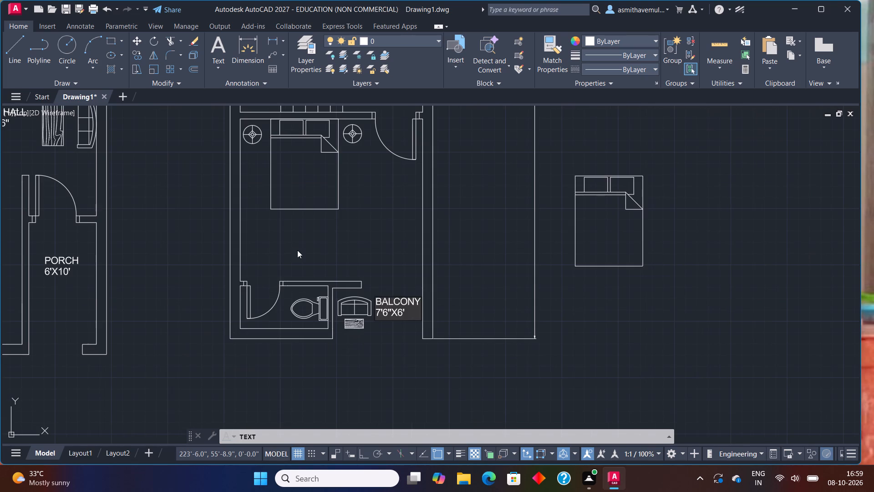
{"action": "left_click", "coordinate": [297, 239]}
{"action": "type", "text": "MASTER"}
{"action": "key", "text": "space"}
{"action": "key", "text": "Return"}
{"action": "type", "text": "BEDROOM"}
{"action": "key", "text": "Return"}
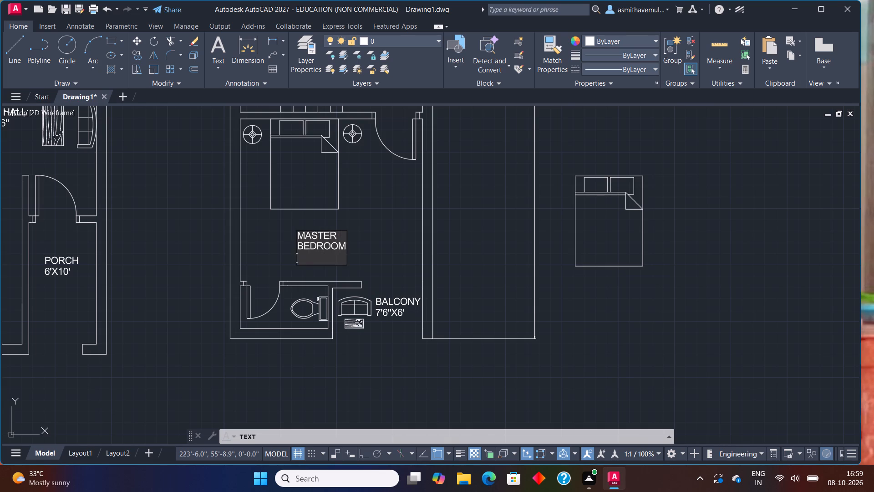
{"action": "key", "text": "1"}
{"action": "type", "text": "4'4\"X"}
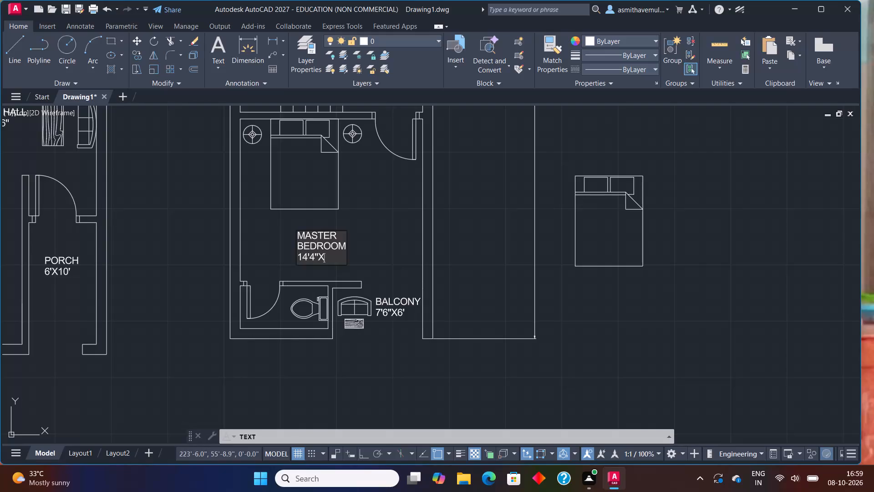
{"action": "type", "text": "12'"}
Label the open area east of the staircase with two lines of text, LOBBY and 6'X8'6".
{"action": "scroll", "coordinate": [354, 201], "scroll_direction": "down", "scroll_amount": 1}
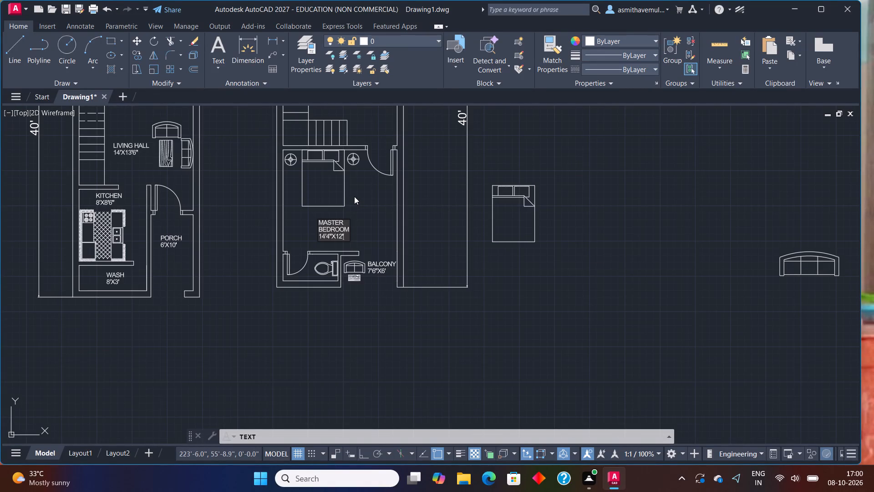
{"action": "scroll", "coordinate": [354, 197], "scroll_direction": "down", "scroll_amount": 1}
{"action": "middle_click_drag", "start_coordinate": [354, 195], "coordinate": [306, 308]}
{"action": "scroll", "coordinate": [305, 249], "scroll_direction": "up", "scroll_amount": 2}
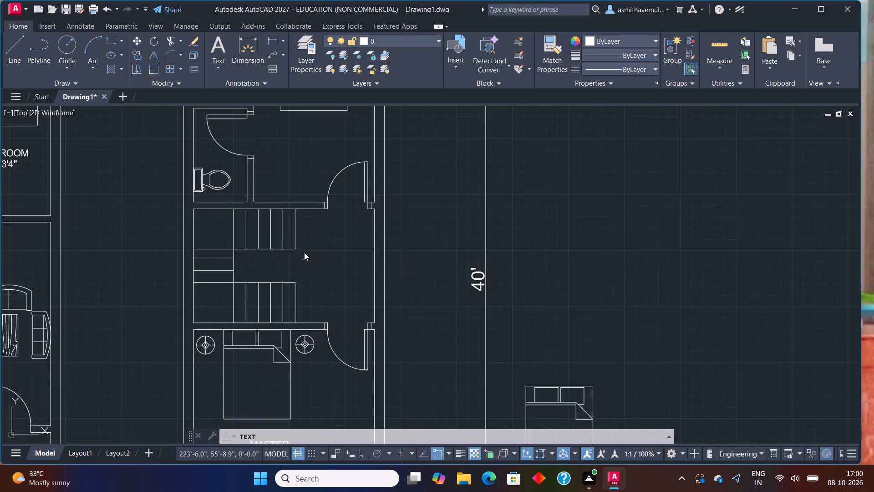
{"action": "scroll", "coordinate": [304, 252], "scroll_direction": "up", "scroll_amount": 1}
{"action": "left_click", "coordinate": [334, 272]}
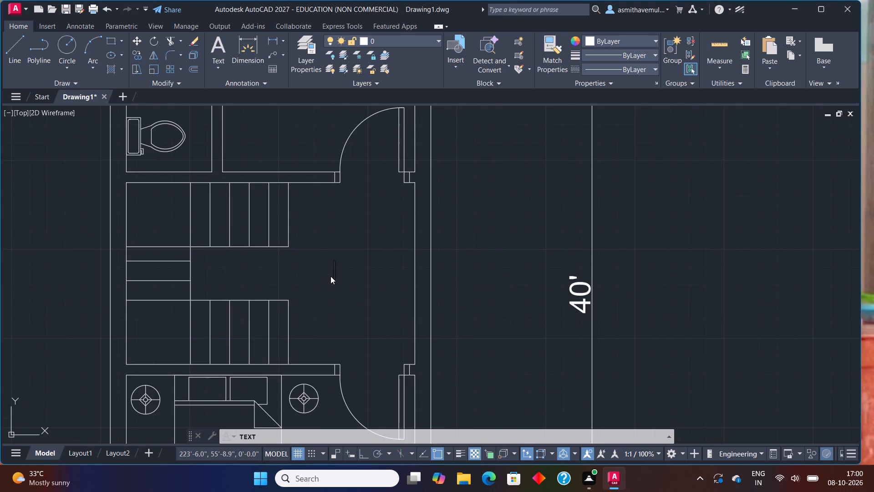
{"action": "left_click", "coordinate": [330, 276]}
{"action": "type", "text": "LOBBY"}
{"action": "key", "text": "Return"}
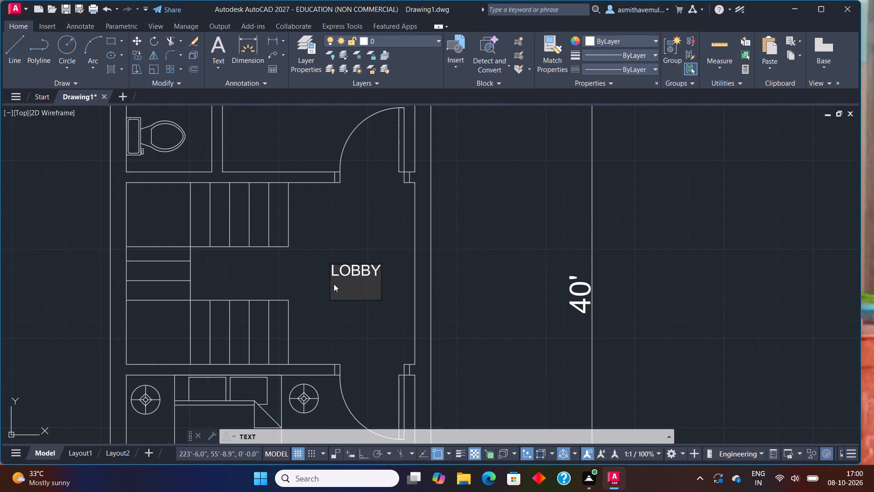
{"action": "type", "text": "6'X"}
{"action": "type", "text": "8'6\""}
Label the bedroom north of the lobby, below its bed, with two lines, BED ROOM and 10'X13'4".
{"action": "scroll", "coordinate": [320, 275], "scroll_direction": "down", "scroll_amount": 2}
{"action": "middle_click_drag", "start_coordinate": [312, 207], "coordinate": [310, 238]}
{"action": "scroll", "coordinate": [310, 238], "scroll_direction": "up", "scroll_amount": 2}
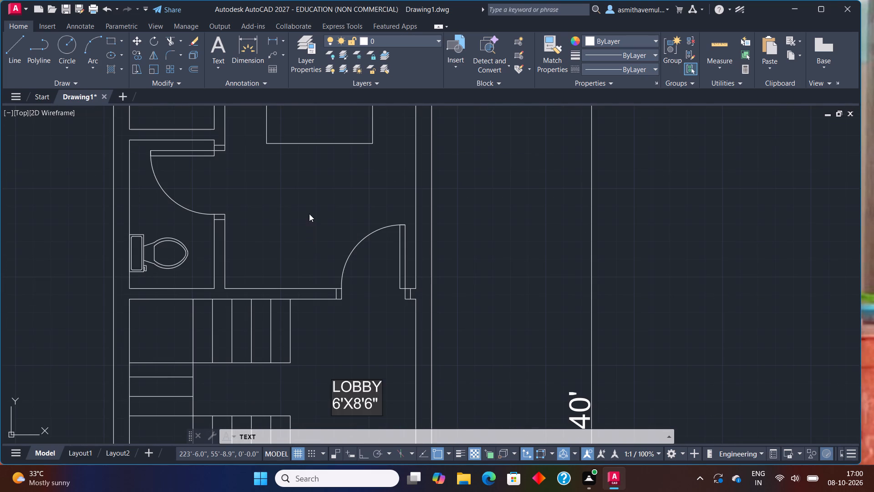
{"action": "left_click", "coordinate": [289, 189]}
{"action": "left_click", "coordinate": [285, 189]}
{"action": "type", "text": "BED ROOM"}
{"action": "key", "text": "Return"}
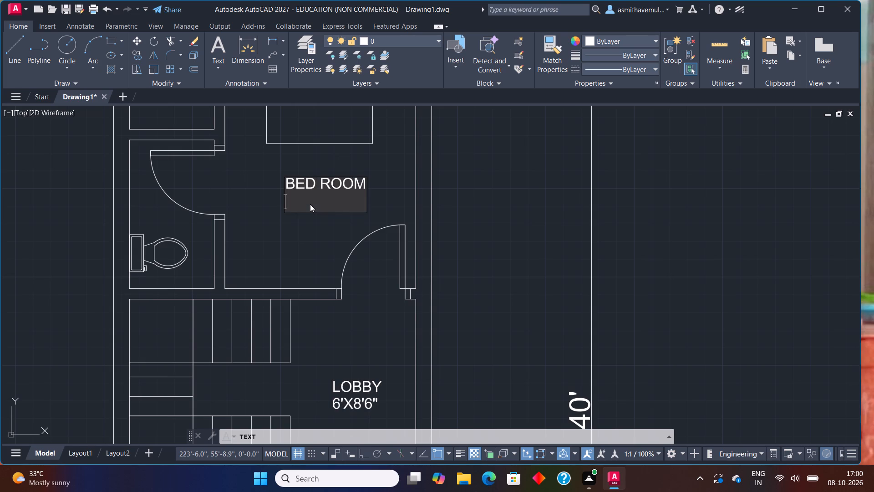
{"action": "type", "text": "10'X"}
{"action": "type", "text": "13'4"}
{"action": "key", "text": "shift+quotedbl"}
Label the small room in the plan's northwest corner with two lines, WASH and 4'X6'.
{"action": "scroll", "coordinate": [284, 234], "scroll_direction": "down", "scroll_amount": 1}
{"action": "middle_click_drag", "start_coordinate": [246, 227], "coordinate": [294, 328]}
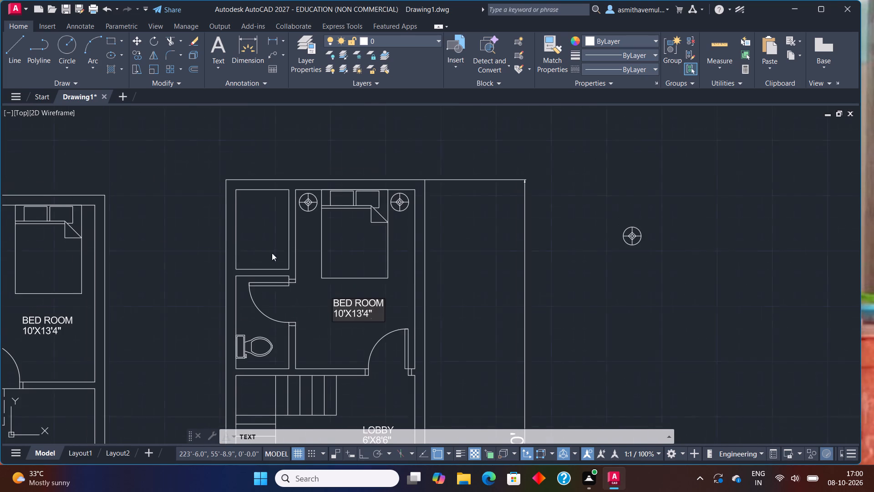
{"action": "scroll", "coordinate": [262, 248], "scroll_direction": "up", "scroll_amount": 1}
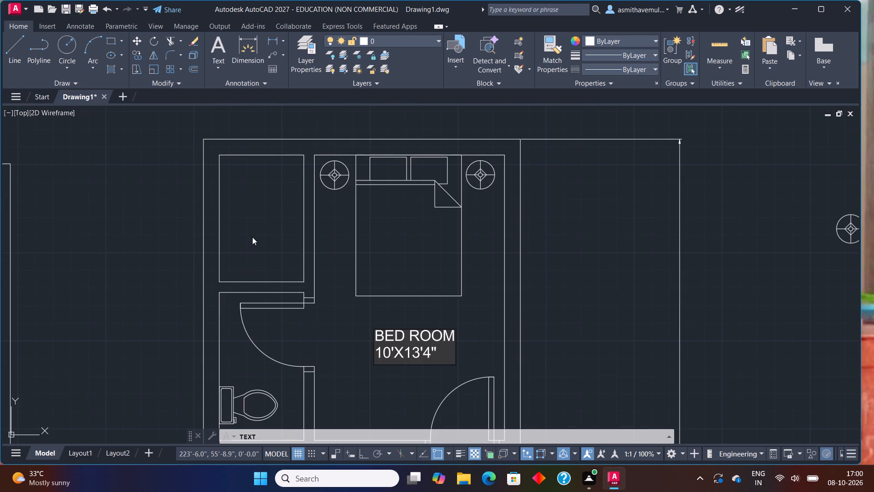
{"action": "left_click", "coordinate": [239, 199]}
{"action": "type", "text": "WASH"}
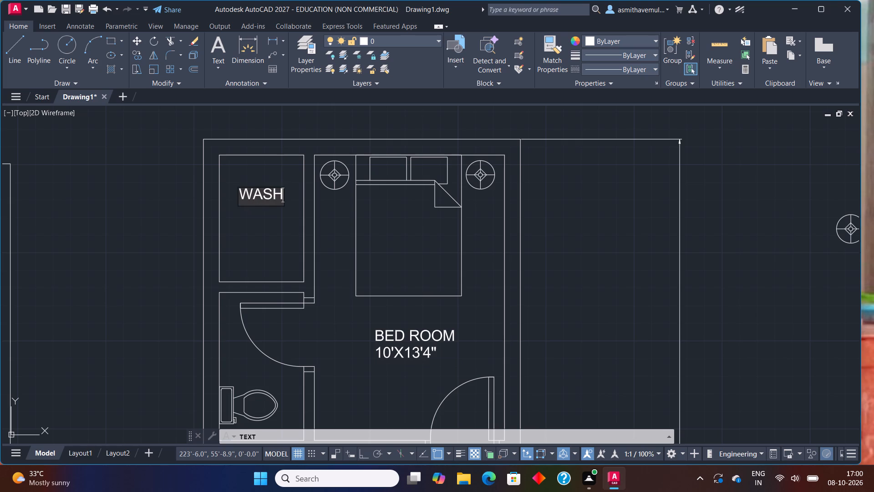
{"action": "key", "text": "Return"}
{"action": "type", "text": "4'X6"}
{"action": "key", "text": "apostrophe"}
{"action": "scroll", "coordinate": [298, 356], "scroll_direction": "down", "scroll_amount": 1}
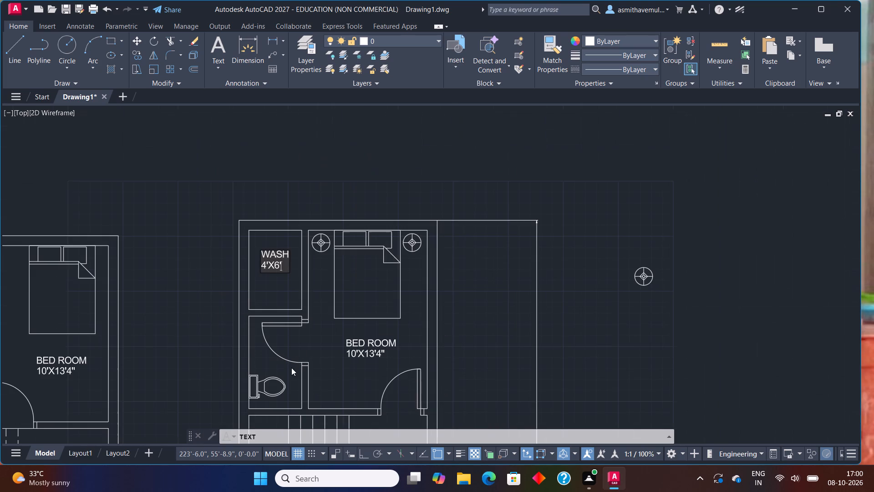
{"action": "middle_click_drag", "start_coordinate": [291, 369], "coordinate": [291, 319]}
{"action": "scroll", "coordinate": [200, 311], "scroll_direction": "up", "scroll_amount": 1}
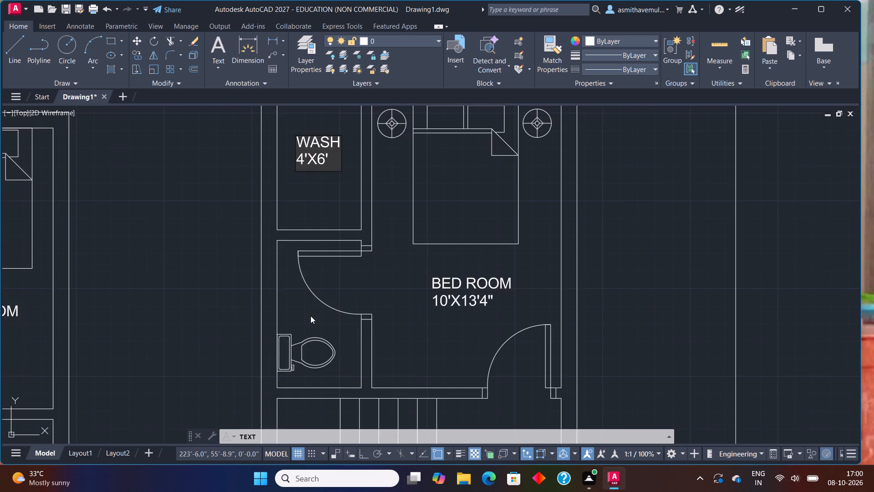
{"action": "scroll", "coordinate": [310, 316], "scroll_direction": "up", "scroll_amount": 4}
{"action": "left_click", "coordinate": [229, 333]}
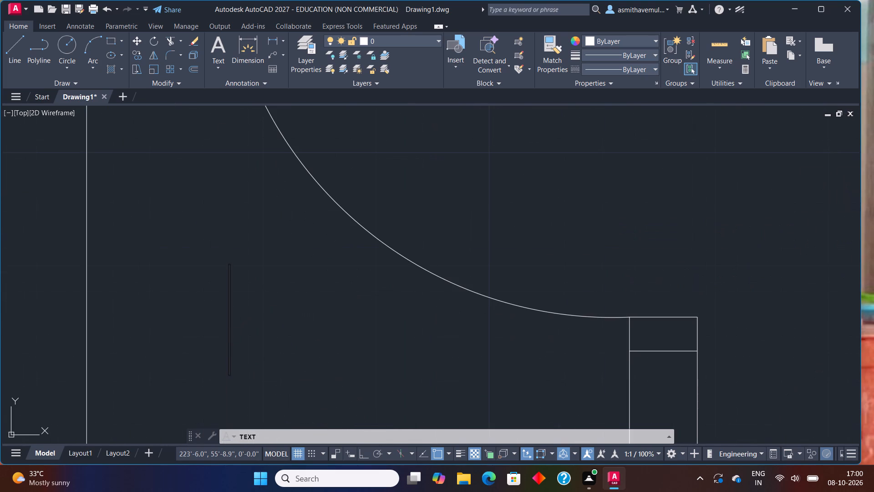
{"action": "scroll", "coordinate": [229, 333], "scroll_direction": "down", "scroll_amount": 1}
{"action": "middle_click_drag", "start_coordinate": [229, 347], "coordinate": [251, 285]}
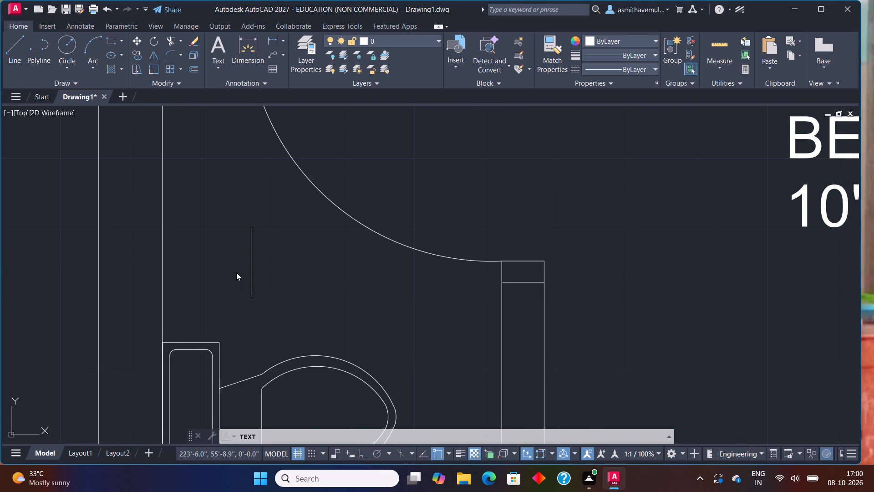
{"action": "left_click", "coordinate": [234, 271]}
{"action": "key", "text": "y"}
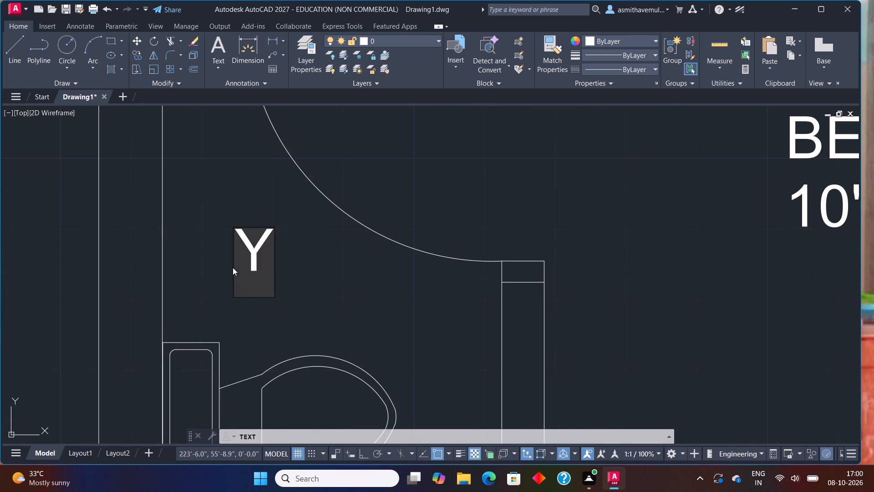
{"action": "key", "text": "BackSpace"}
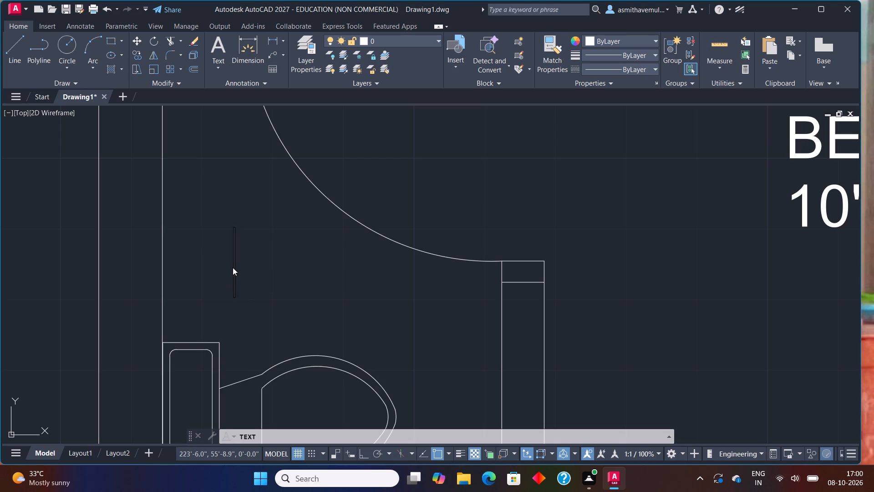
Label the toilet south of the WASH room with two lines of text, TOILET and 4'X7'.
{"action": "scroll", "coordinate": [250, 275], "scroll_direction": "down", "scroll_amount": 2}
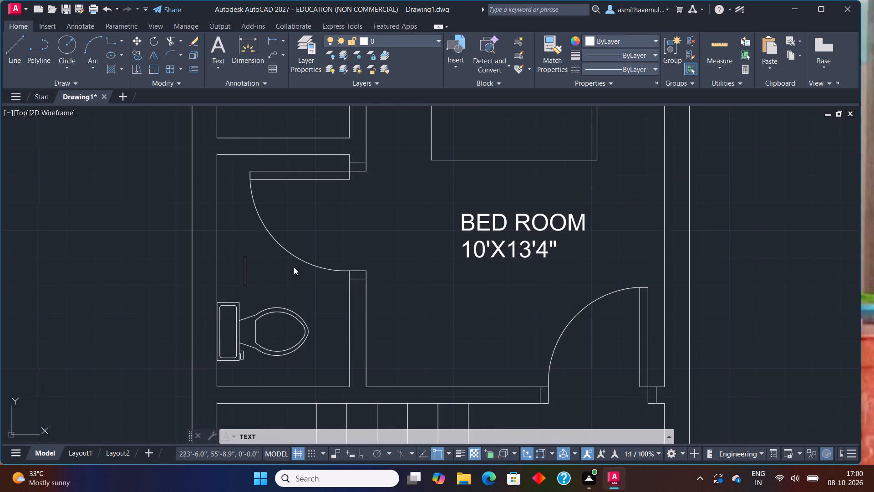
{"action": "left_click", "coordinate": [333, 237]}
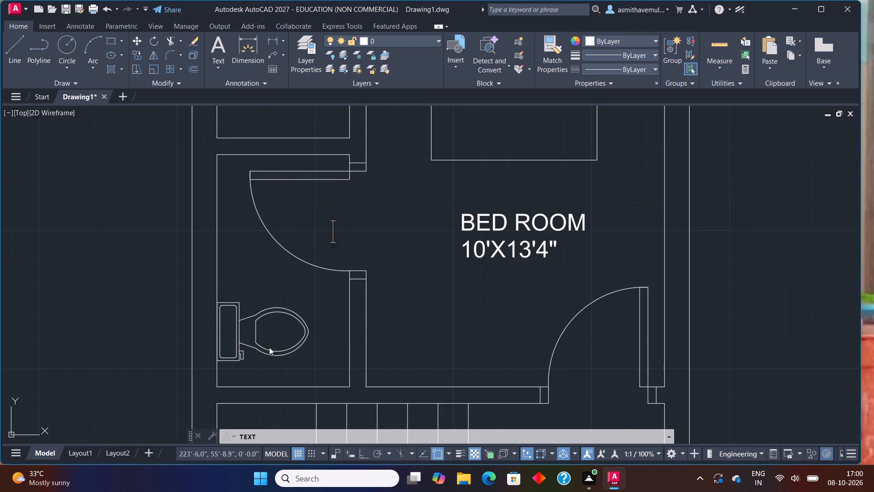
{"action": "left_click", "coordinate": [260, 346]}
{"action": "left_click", "coordinate": [259, 336]}
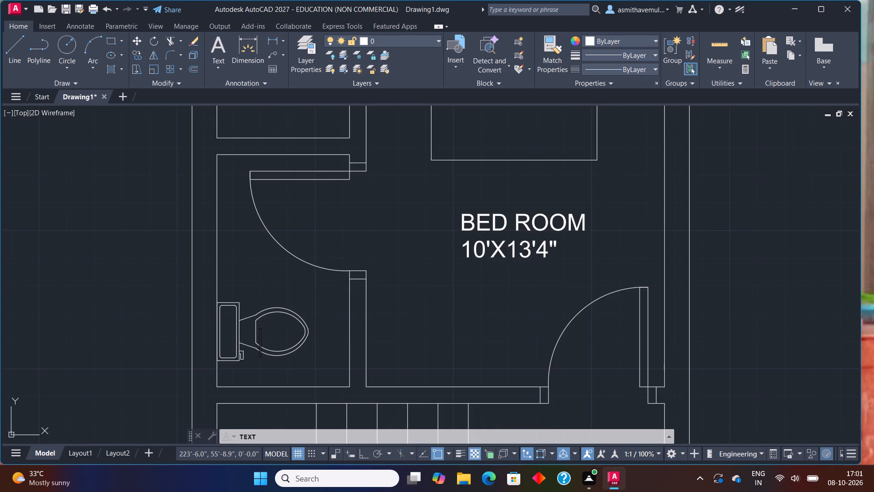
{"action": "left_click", "coordinate": [259, 330]}
{"action": "left_click", "coordinate": [252, 323]}
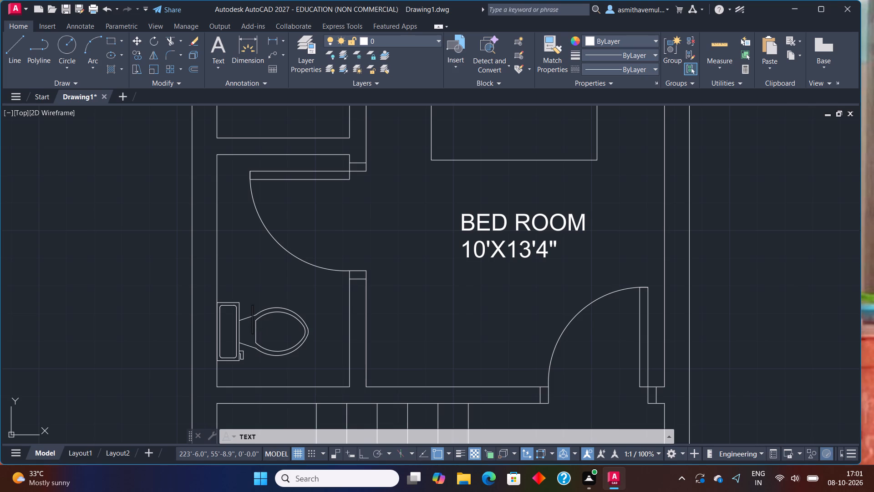
{"action": "left_click", "coordinate": [255, 331]}
{"action": "type", "text": "TOIL"}
{"action": "type", "text": "ET"}
{"action": "key", "text": "Return"}
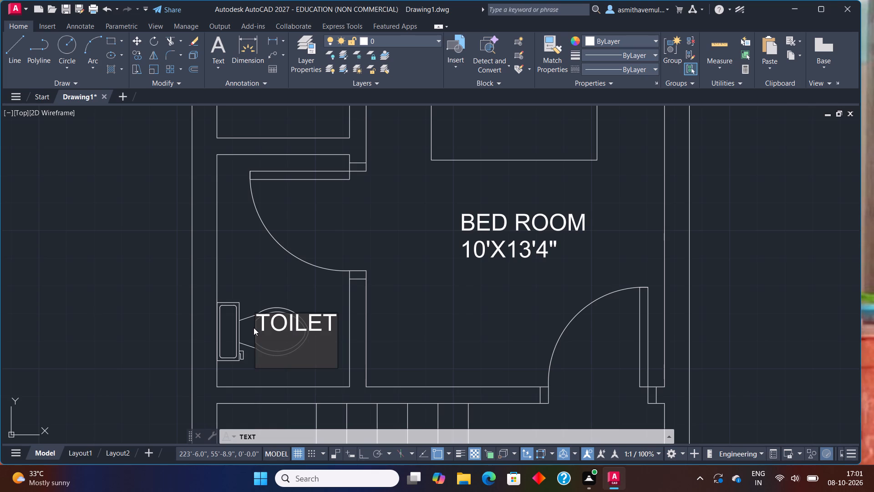
{"action": "type", "text": "4'X7'"}
{"action": "left_click", "coordinate": [154, 298]}
{"action": "key", "text": "Escape"}
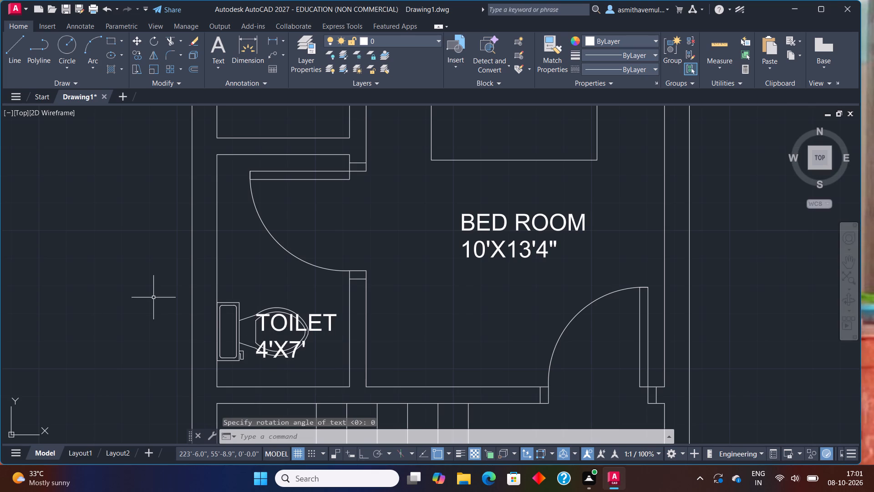
Move the toilet fixture north along the west wall, clear of the TOILET label.
{"action": "left_click", "coordinate": [232, 307]}
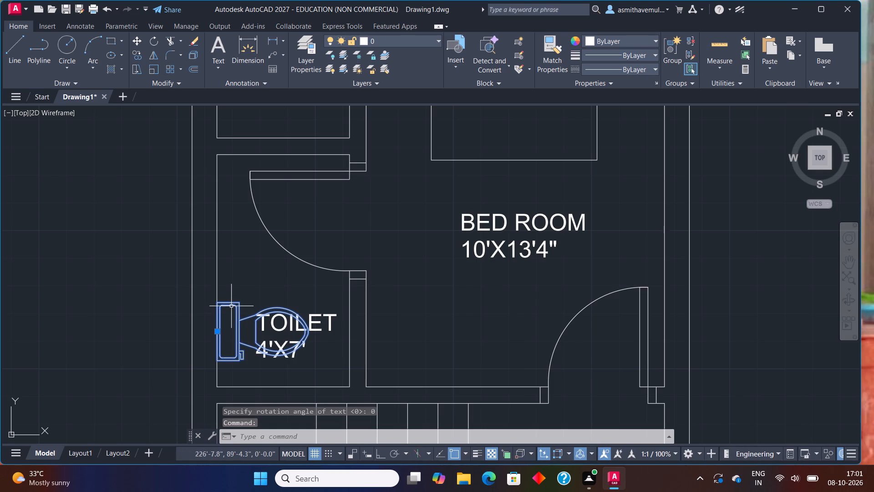
{"action": "key", "text": "m"}
{"action": "key", "text": "Return"}
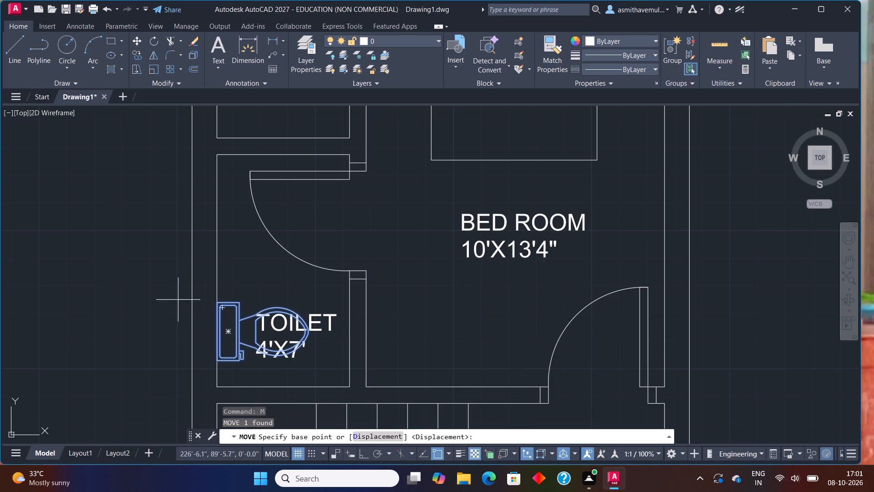
{"action": "left_click", "coordinate": [215, 339]}
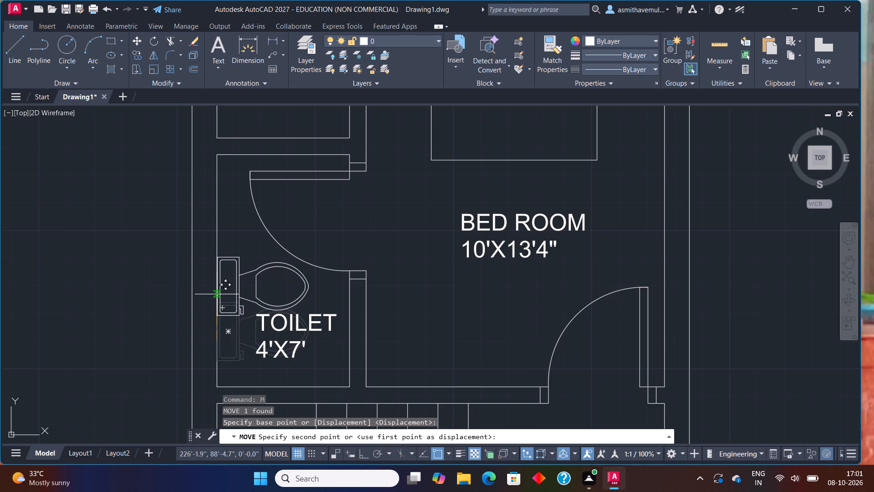
{"action": "left_click", "coordinate": [218, 291]}
Delete the spare lamp, bed, dining table, toilet and sofa blocks lying east of the second floor plan.
{"action": "scroll", "coordinate": [324, 327], "scroll_direction": "down", "scroll_amount": 2}
{"action": "middle_click_drag", "start_coordinate": [348, 294], "coordinate": [351, 256]}
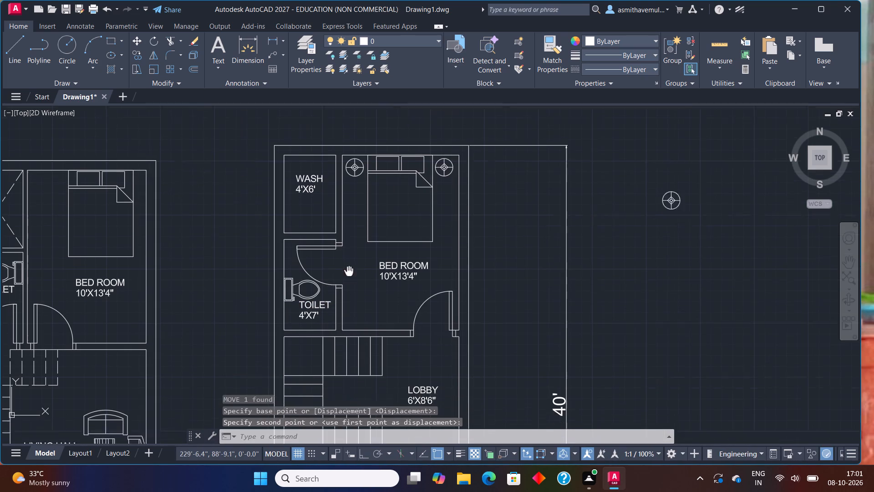
{"action": "middle_click_drag", "start_coordinate": [351, 256], "coordinate": [351, 239]}
{"action": "scroll", "coordinate": [394, 302], "scroll_direction": "down", "scroll_amount": 1}
{"action": "middle_click_drag", "start_coordinate": [417, 317], "coordinate": [420, 231]}
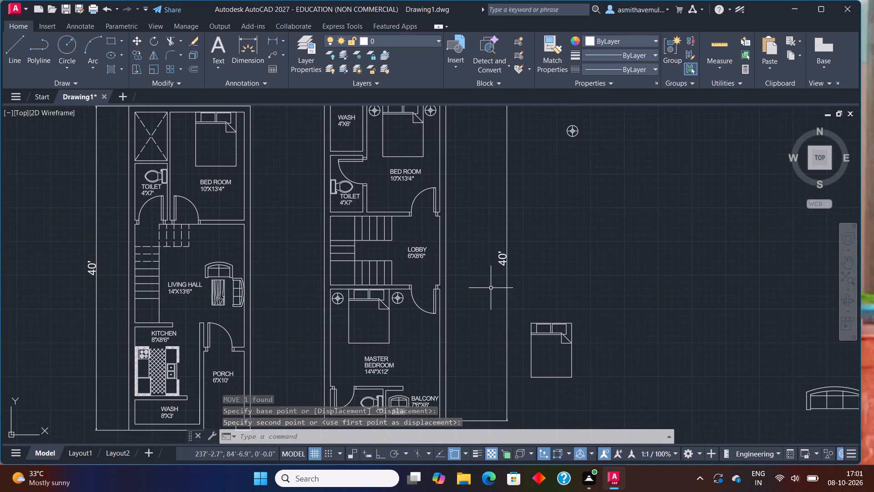
{"action": "scroll", "coordinate": [491, 288], "scroll_direction": "down", "scroll_amount": 1}
{"action": "middle_click_drag", "start_coordinate": [535, 324], "coordinate": [473, 291]}
{"action": "left_click_drag", "start_coordinate": [473, 254], "coordinate": [487, 324]}
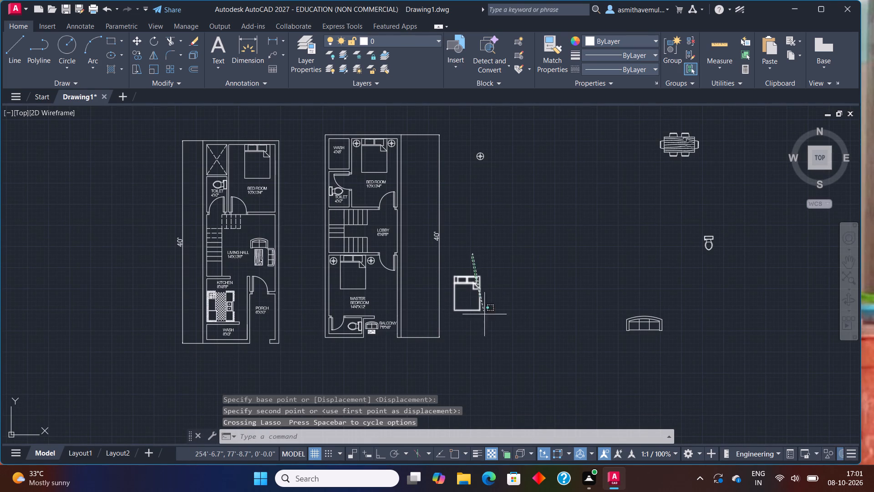
{"action": "left_click_drag", "start_coordinate": [487, 324], "coordinate": [468, 172]}
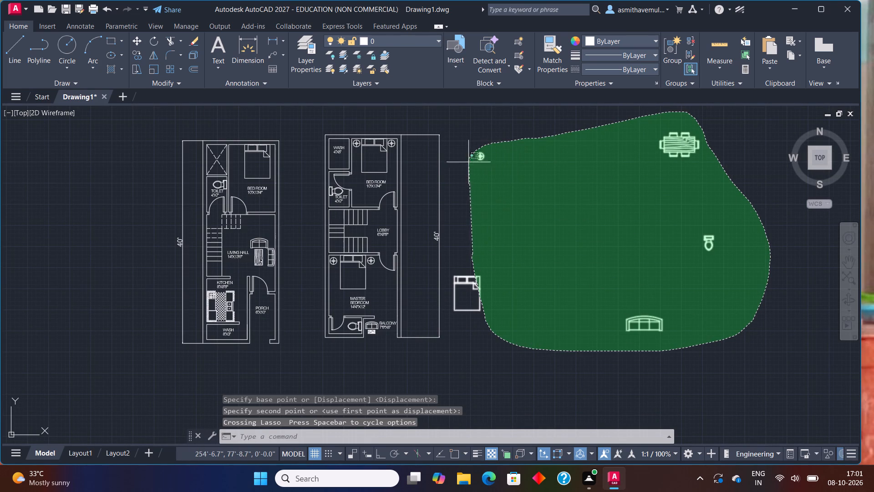
{"action": "left_click_drag", "start_coordinate": [468, 172], "coordinate": [461, 343]}
{"action": "key", "text": "Delete"}
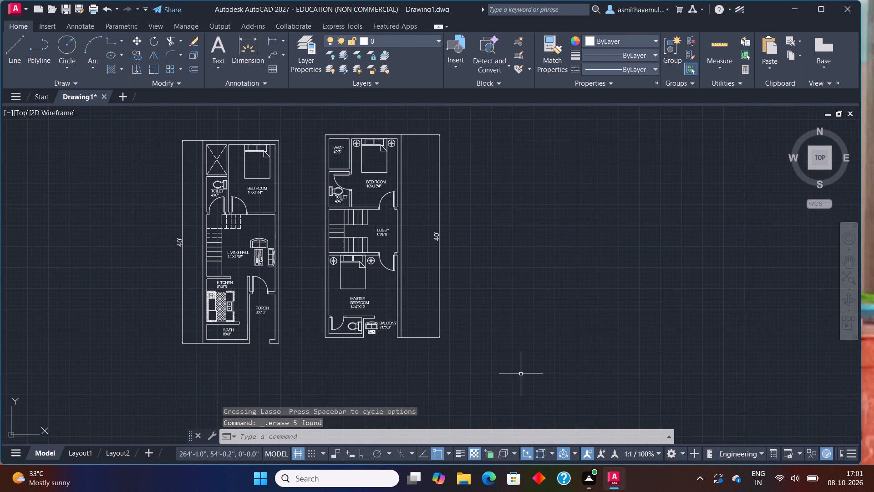
Move the whole second floor plan with its 40' dimension so its south edge lines up with the first plan's south edge.
{"action": "left_click", "coordinate": [330, 338]}
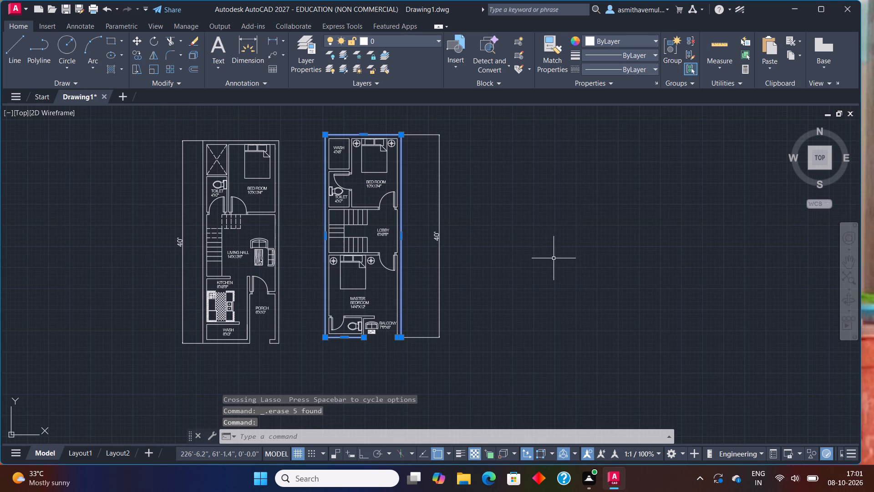
{"action": "key", "text": "Escape"}
{"action": "left_click_drag", "start_coordinate": [478, 129], "coordinate": [295, 179]}
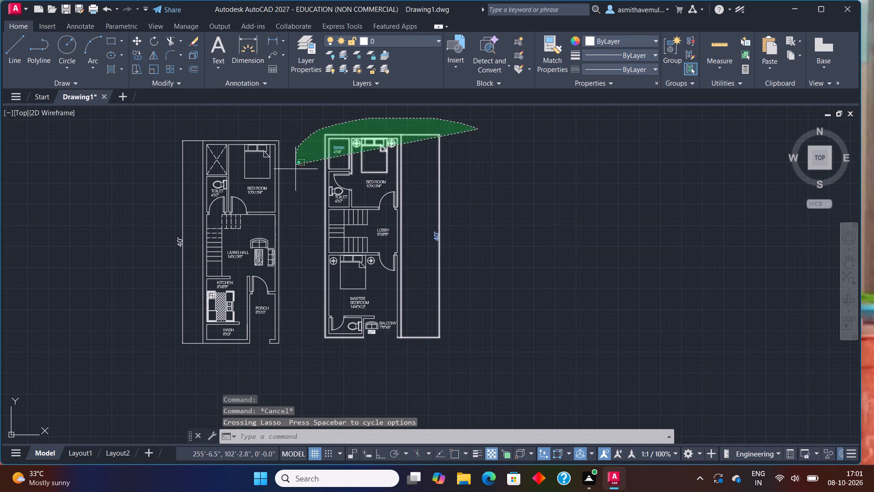
{"action": "left_click_drag", "start_coordinate": [295, 179], "coordinate": [464, 364]}
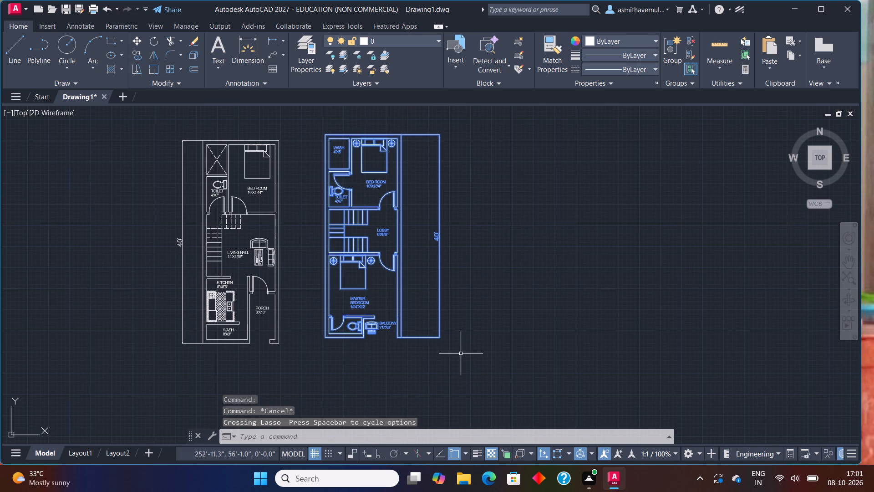
{"action": "key", "text": "m"}
{"action": "key", "text": "Return"}
{"action": "scroll", "coordinate": [405, 355], "scroll_direction": "up", "scroll_amount": 1}
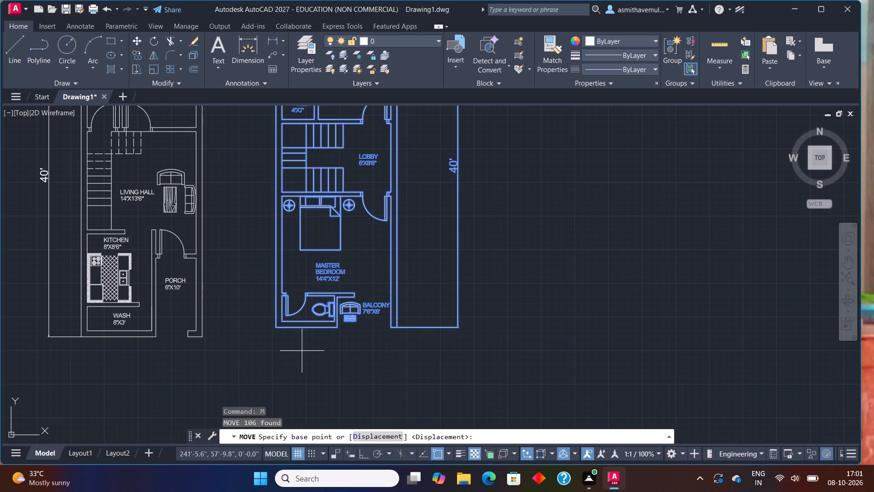
{"action": "middle_click_drag", "start_coordinate": [254, 358], "coordinate": [279, 332]}
{"action": "left_click", "coordinate": [298, 302]}
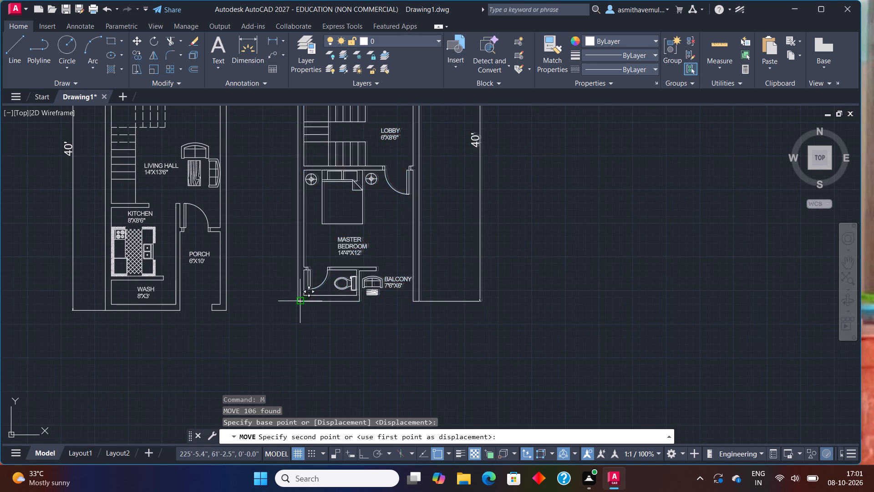
{"action": "scroll", "coordinate": [287, 314], "scroll_direction": "up", "scroll_amount": 2}
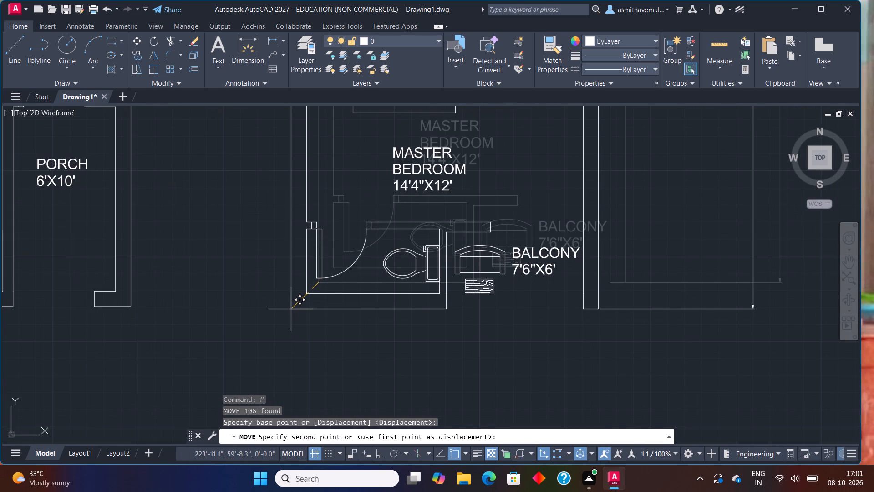
{"action": "left_click", "coordinate": [291, 307]}
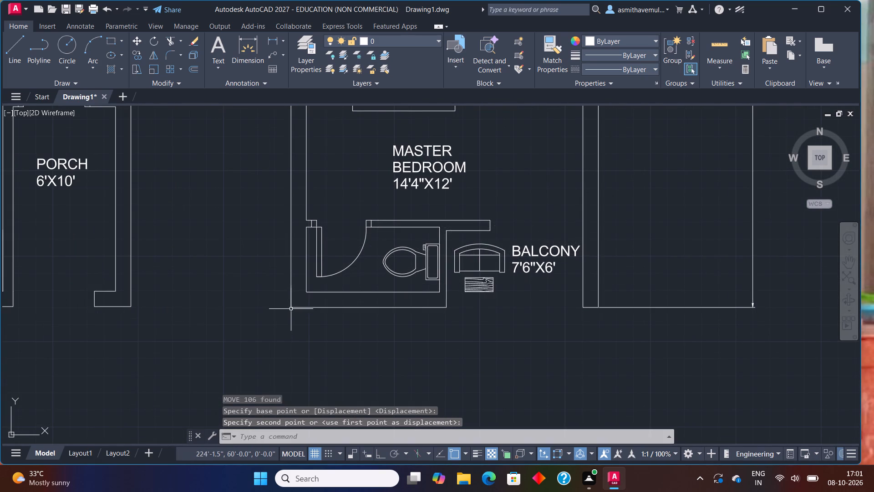
Add a linear dimension for the second floor plan's overall width, placed above its north wall.
{"action": "scroll", "coordinate": [291, 337], "scroll_direction": "down", "scroll_amount": 5}
{"action": "scroll", "coordinate": [297, 327], "scroll_direction": "up", "scroll_amount": 2}
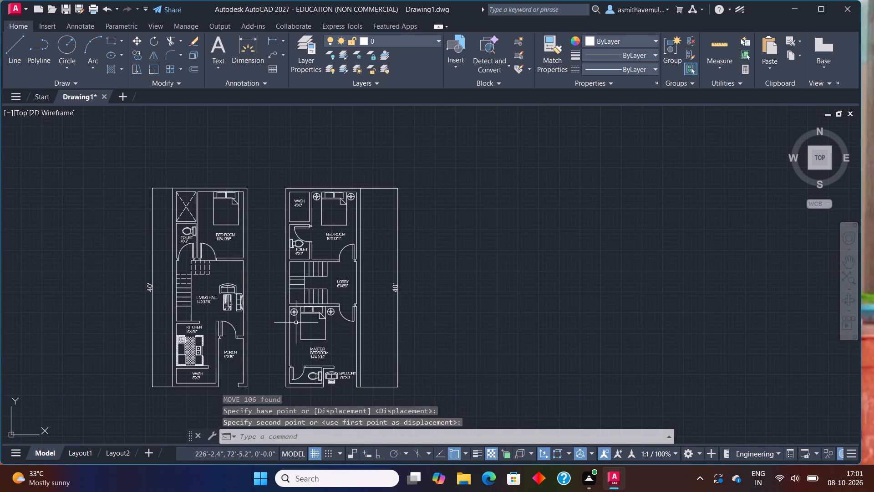
{"action": "middle_click_drag", "start_coordinate": [296, 323], "coordinate": [307, 311]}
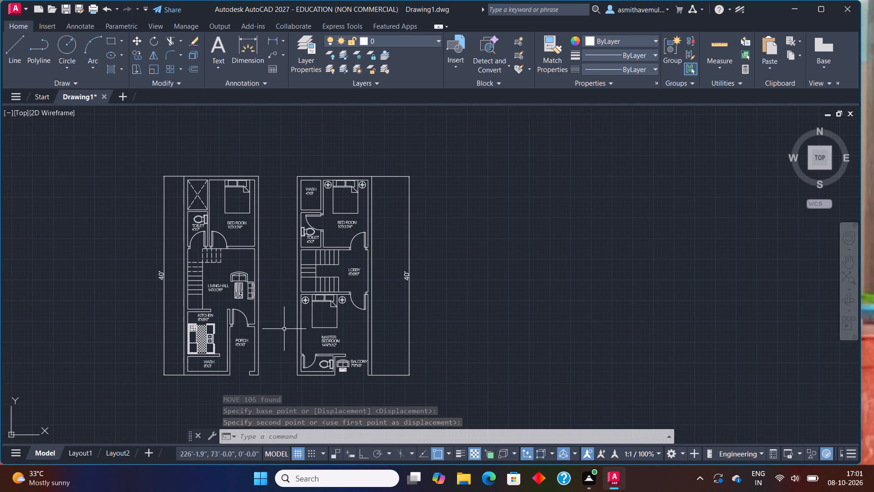
{"action": "type", "text": "DLI"}
{"action": "key", "text": "Return"}
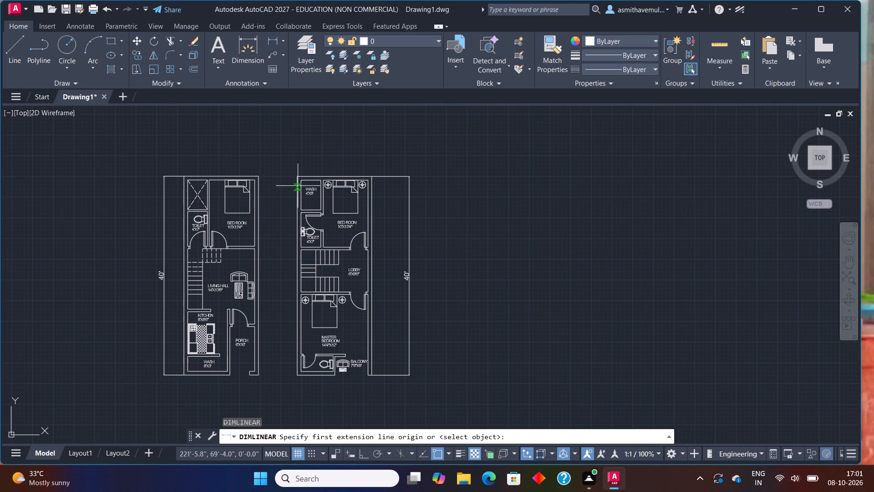
{"action": "left_click", "coordinate": [299, 175]}
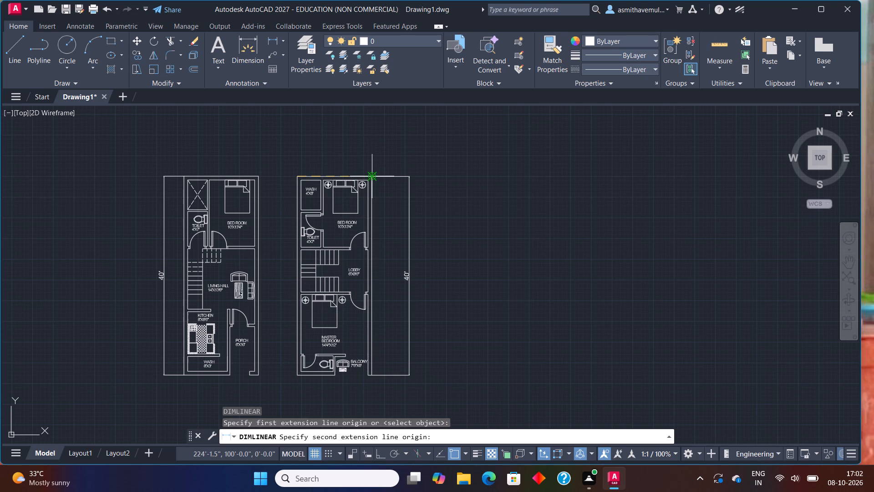
{"action": "left_click", "coordinate": [371, 177]}
{"action": "left_click", "coordinate": [371, 163]}
Add a linear dimension for the first plan's overall width, placed above its north wall.
{"action": "type", "text": "DLI"}
{"action": "key", "text": "Return"}
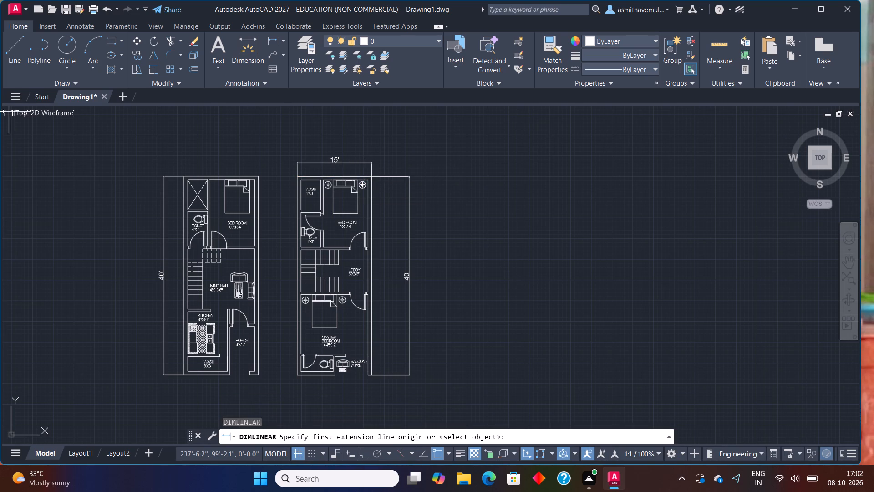
{"action": "scroll", "coordinate": [72, 164], "scroll_direction": "up", "scroll_amount": 1}
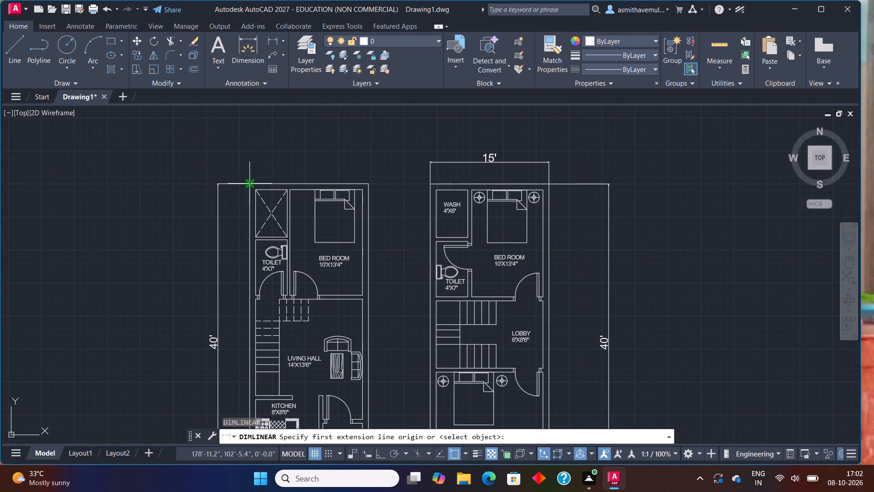
{"action": "left_click", "coordinate": [249, 184]}
{"action": "left_click", "coordinate": [368, 184]}
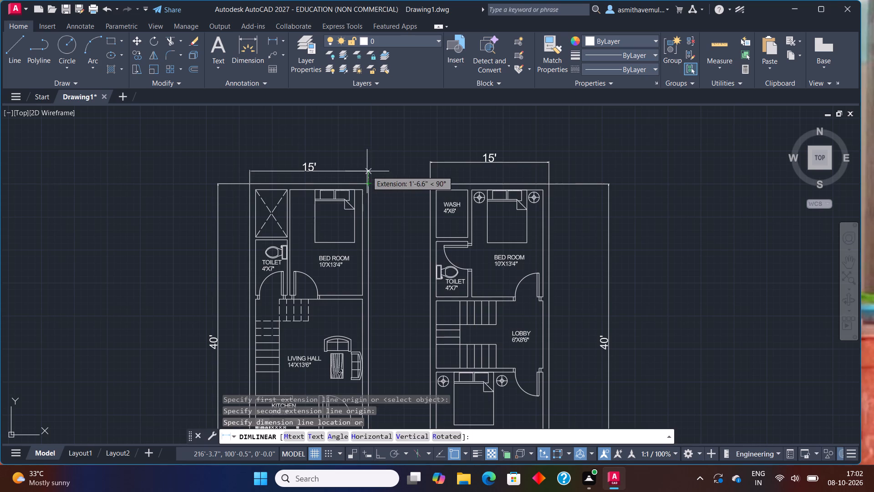
{"action": "left_click", "coordinate": [366, 170]}
Draw two crossing diagonals corner to corner in the second plan's WASH 4'X6' room using the ACAD_ISO02W100 dashed linetype.
{"action": "scroll", "coordinate": [386, 209], "scroll_direction": "down", "scroll_amount": 1}
{"action": "middle_click_drag", "start_coordinate": [412, 241], "coordinate": [349, 194]}
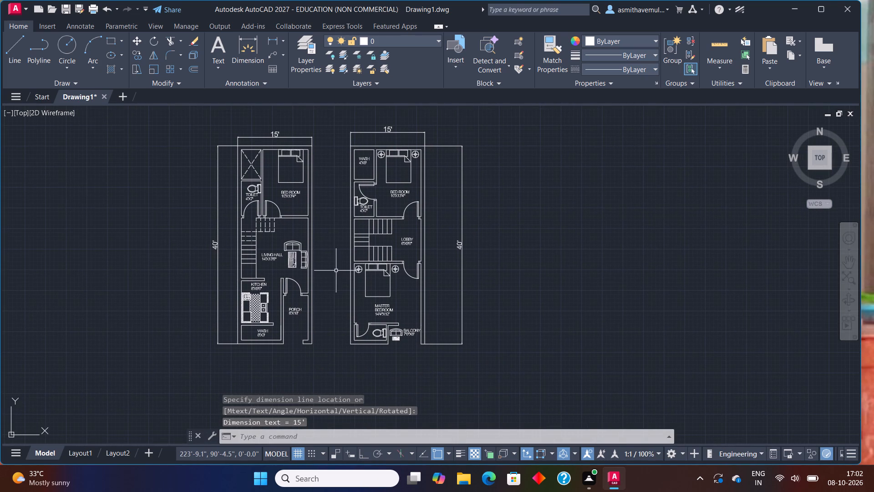
{"action": "scroll", "coordinate": [336, 271], "scroll_direction": "up", "scroll_amount": 1}
{"action": "scroll", "coordinate": [313, 228], "scroll_direction": "down", "scroll_amount": 1}
{"action": "middle_click_drag", "start_coordinate": [313, 200], "coordinate": [260, 266]}
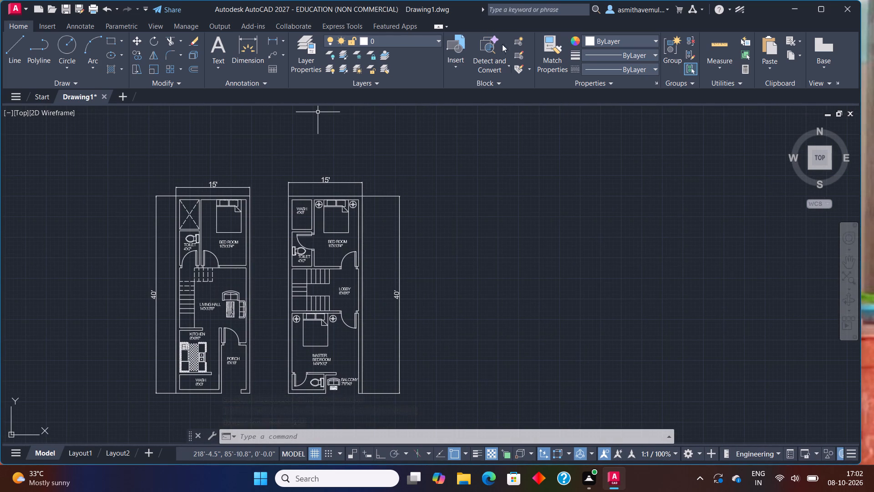
{"action": "left_click", "coordinate": [618, 69]}
{"action": "left_click", "coordinate": [620, 105]}
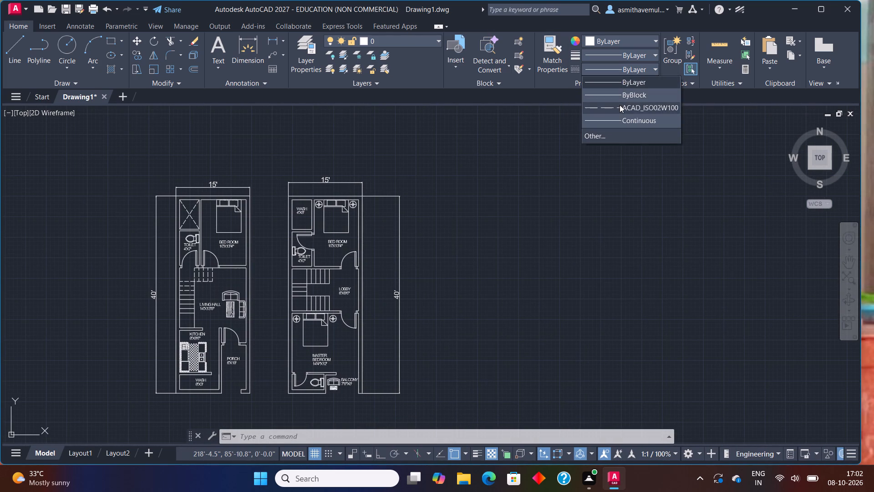
{"action": "key", "text": "l"}
{"action": "key", "text": "Return"}
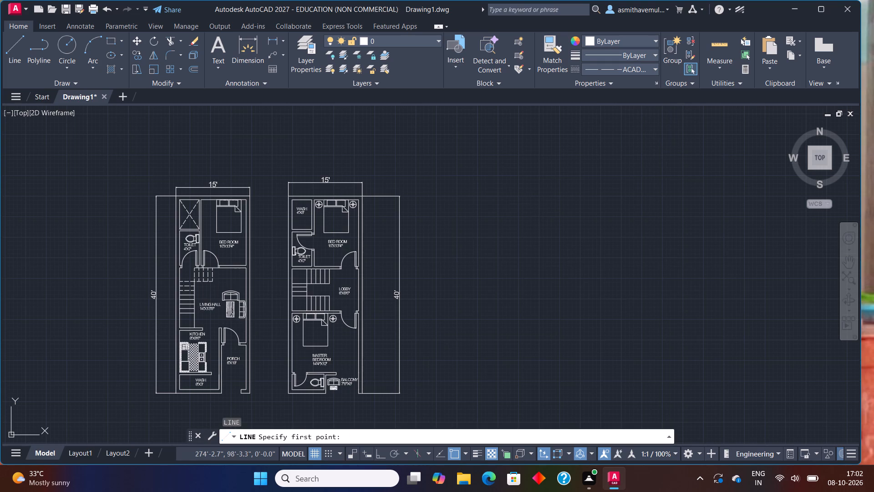
{"action": "scroll", "coordinate": [167, 277], "scroll_direction": "up", "scroll_amount": 1}
{"action": "scroll", "coordinate": [301, 152], "scroll_direction": "up", "scroll_amount": 1}
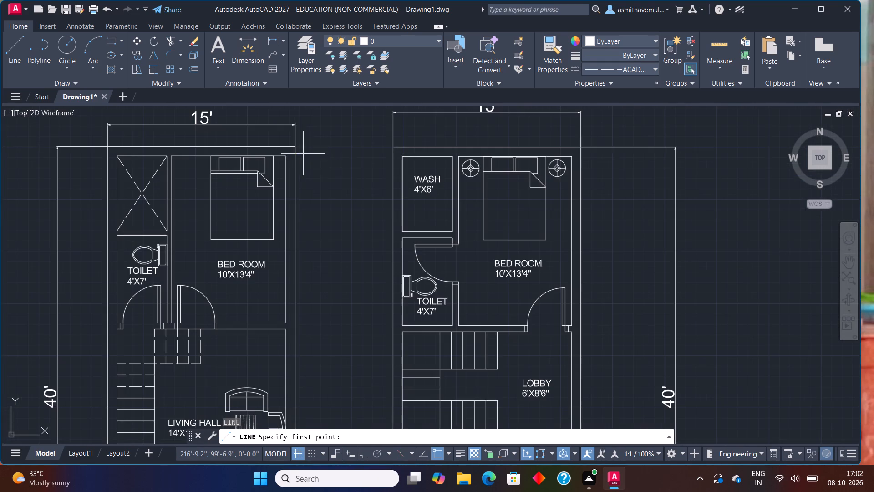
{"action": "left_click", "coordinate": [404, 157]}
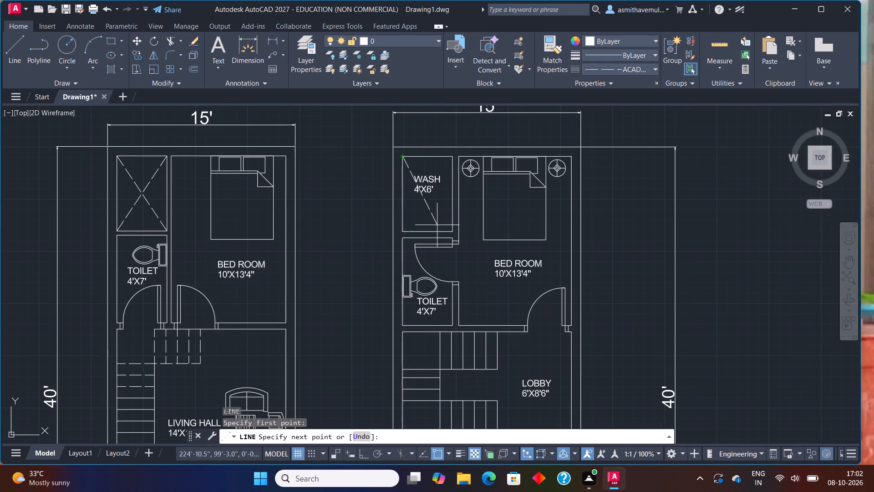
{"action": "left_click", "coordinate": [450, 231]}
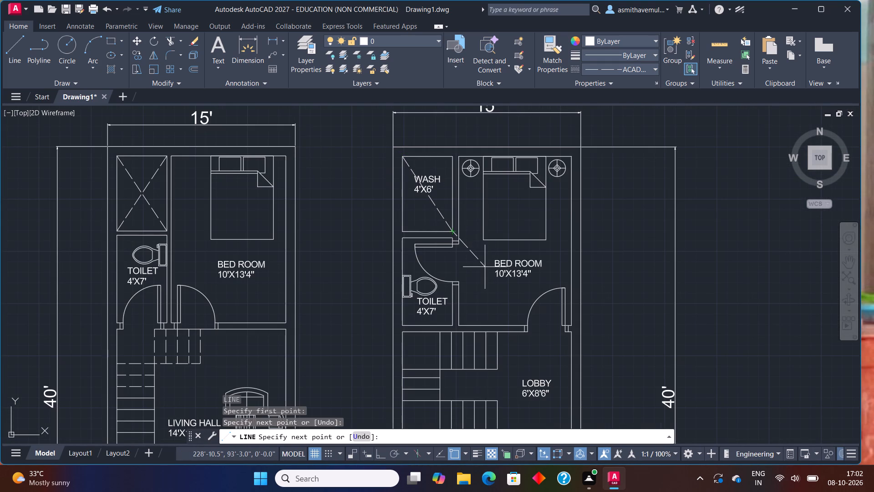
{"action": "key", "text": "Escape"}
{"action": "key", "text": "space"}
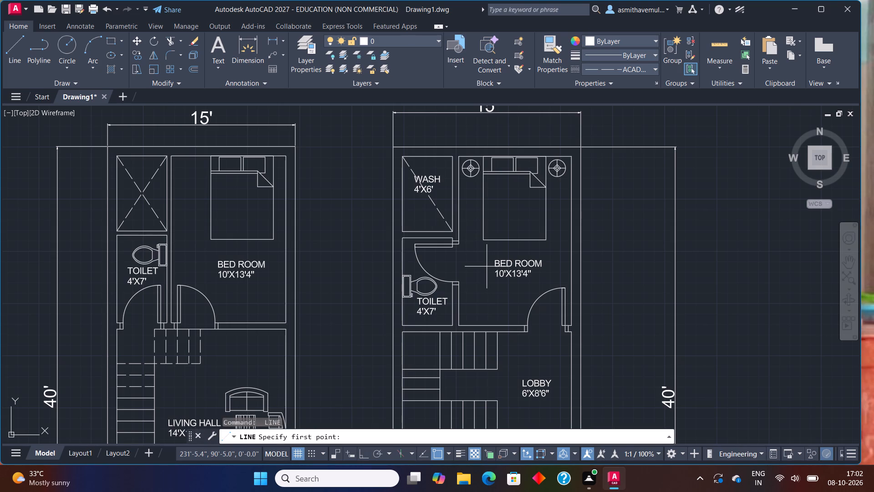
{"action": "left_click", "coordinate": [405, 232]}
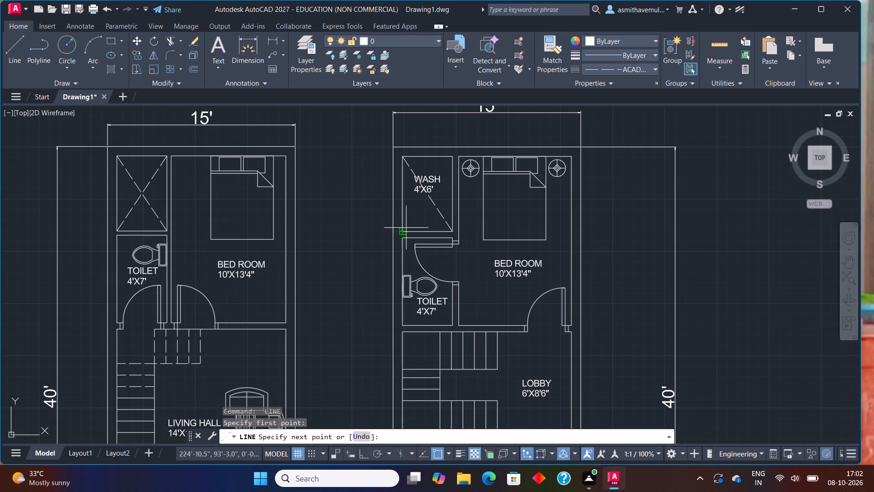
{"action": "left_click", "coordinate": [454, 157]}
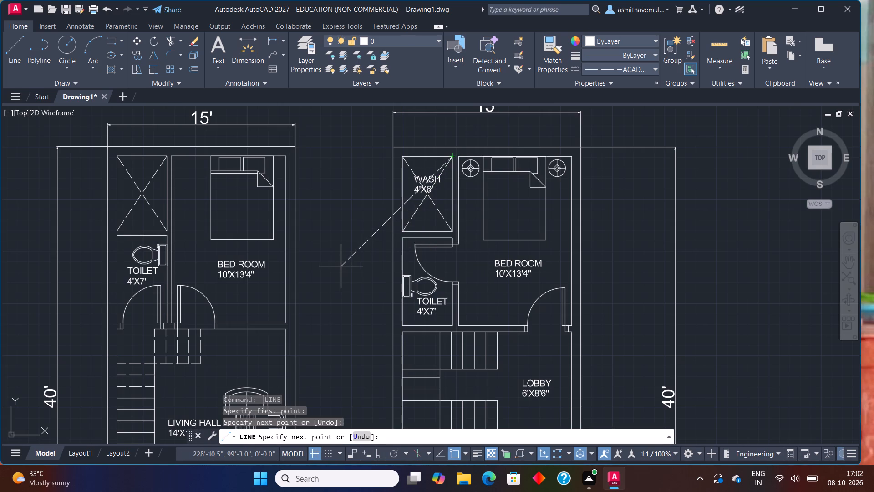
{"action": "key", "text": "Escape"}
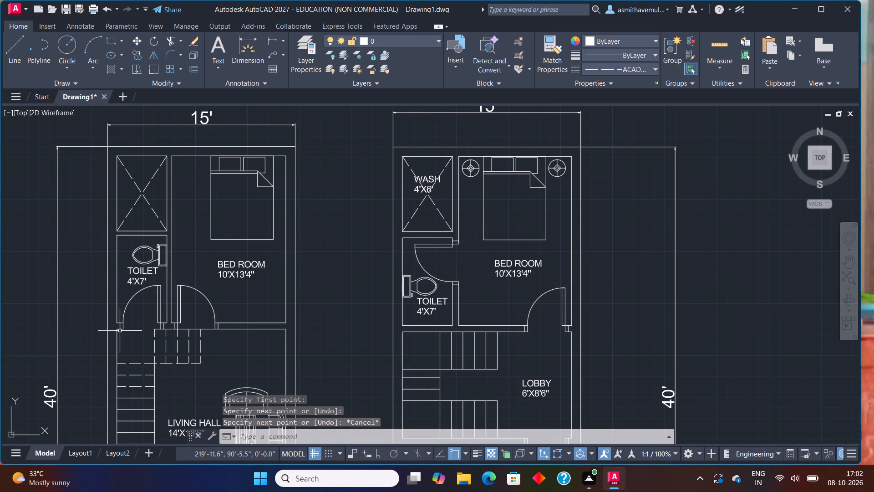
Label the crossed room north of the first plan's toilet with two-line text WASH and 4'X6', height 6", rotation 0.
{"action": "scroll", "coordinate": [163, 314], "scroll_direction": "down", "scroll_amount": 1}
{"action": "middle_click_drag", "start_coordinate": [163, 314], "coordinate": [408, 272]}
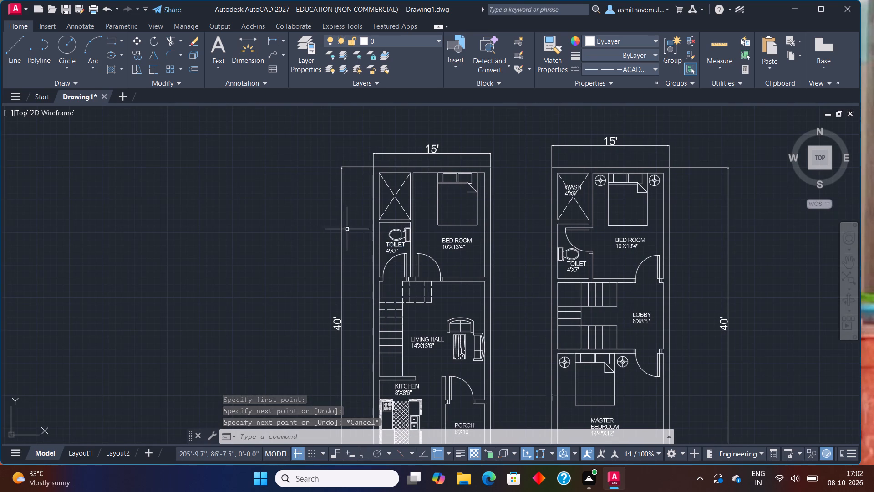
{"action": "scroll", "coordinate": [298, 213], "scroll_direction": "up", "scroll_amount": 1}
{"action": "key", "text": "r"}
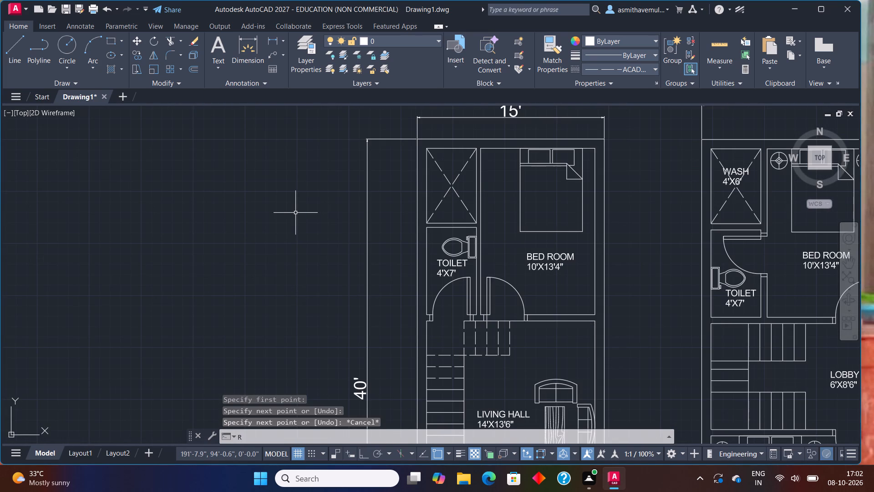
{"action": "key", "text": "BackSpace"}
{"action": "type", "text": "TEXT"}
{"action": "key", "text": "Return"}
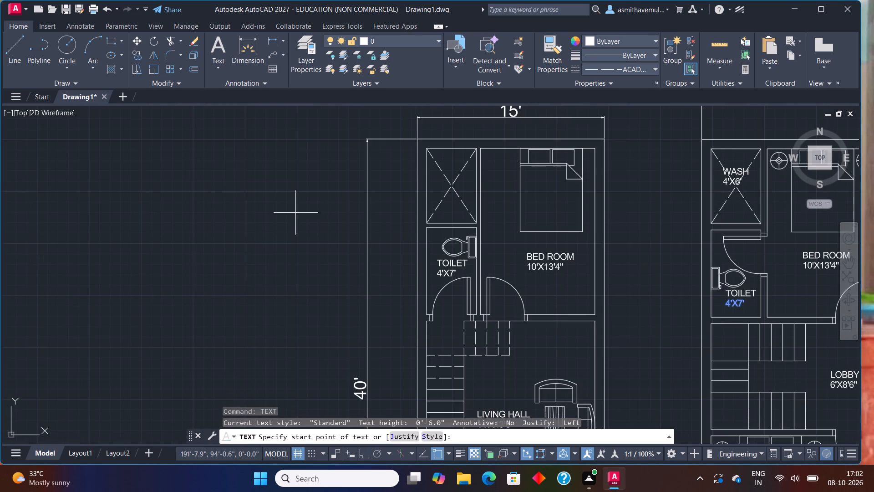
{"action": "left_click", "coordinate": [295, 212]}
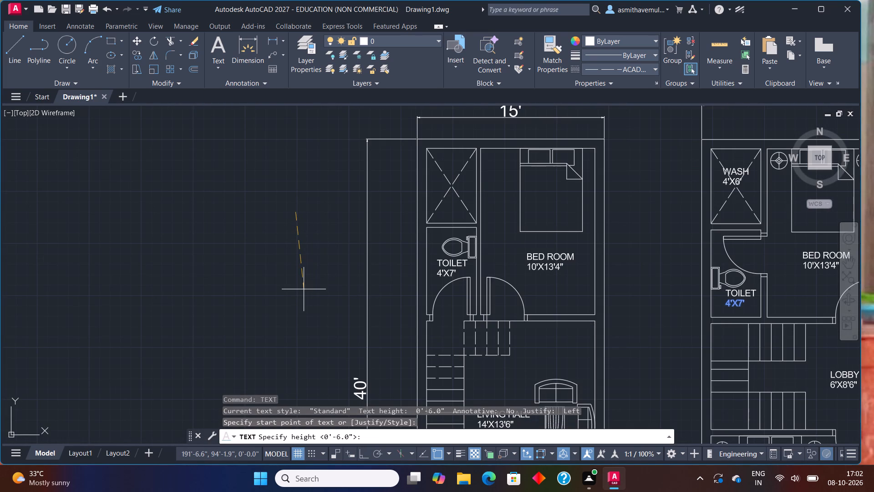
{"action": "type", "text": "6\""}
{"action": "key", "text": "Return"}
{"action": "key", "text": "0"}
{"action": "key", "text": "Return"}
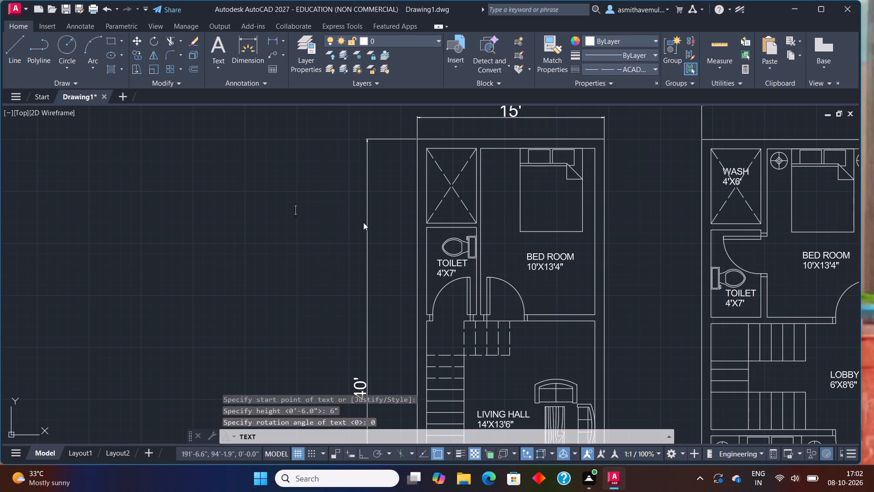
{"action": "middle_click_drag", "start_coordinate": [393, 212], "coordinate": [334, 273]}
{"action": "scroll", "coordinate": [382, 247], "scroll_direction": "up", "scroll_amount": 1}
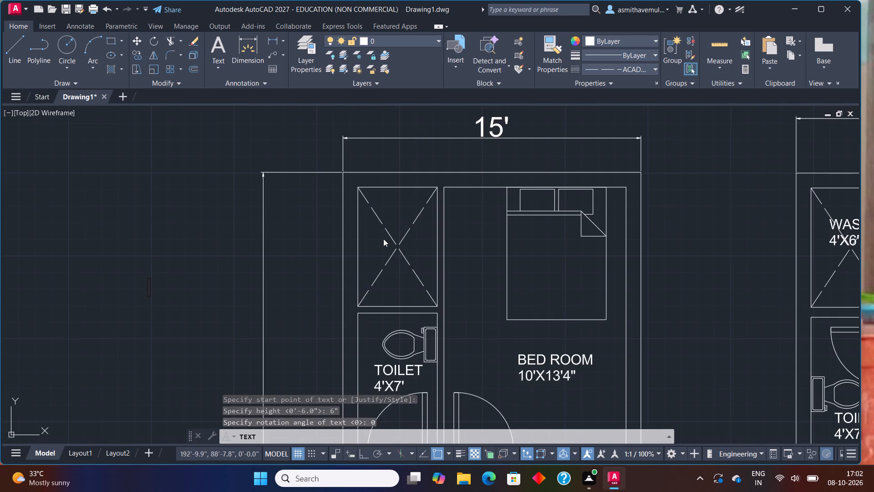
{"action": "scroll", "coordinate": [383, 239], "scroll_direction": "down", "scroll_amount": 1}
{"action": "middle_click_drag", "start_coordinate": [384, 239], "coordinate": [205, 256]}
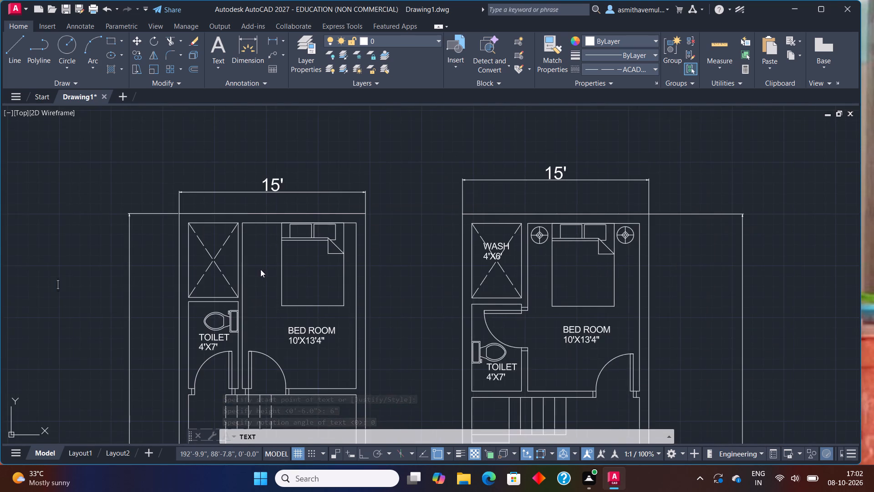
{"action": "scroll", "coordinate": [256, 268], "scroll_direction": "up", "scroll_amount": 1}
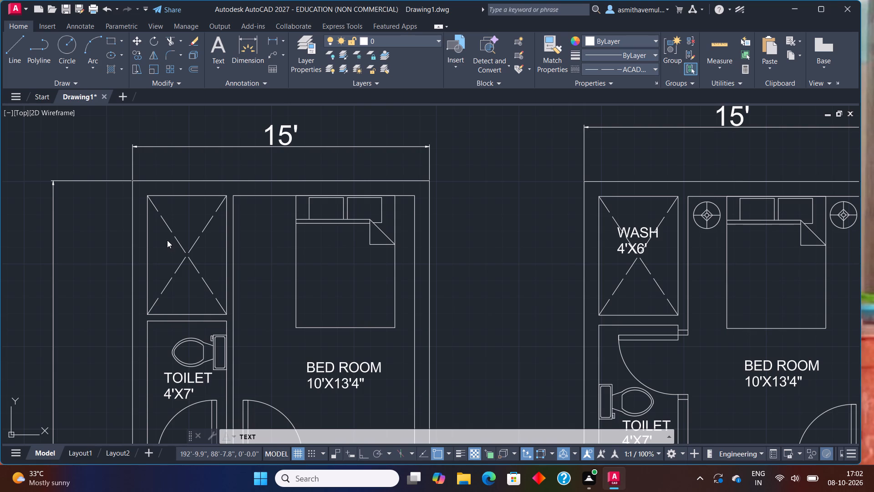
{"action": "left_click", "coordinate": [167, 239]}
{"action": "type", "text": "WASH"}
{"action": "key", "text": "Return"}
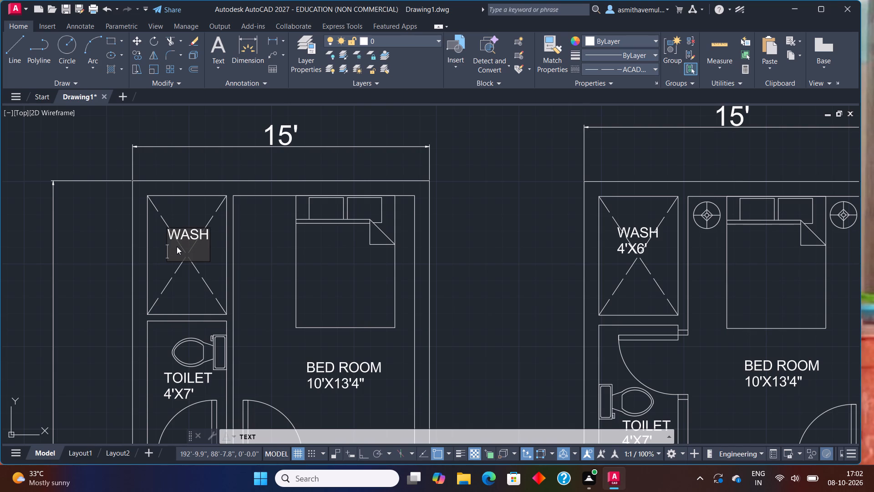
{"action": "type", "text": "4'"}
{"action": "type", "text": "X6'"}
{"action": "left_click", "coordinate": [511, 238]}
{"action": "key", "text": "Escape"}
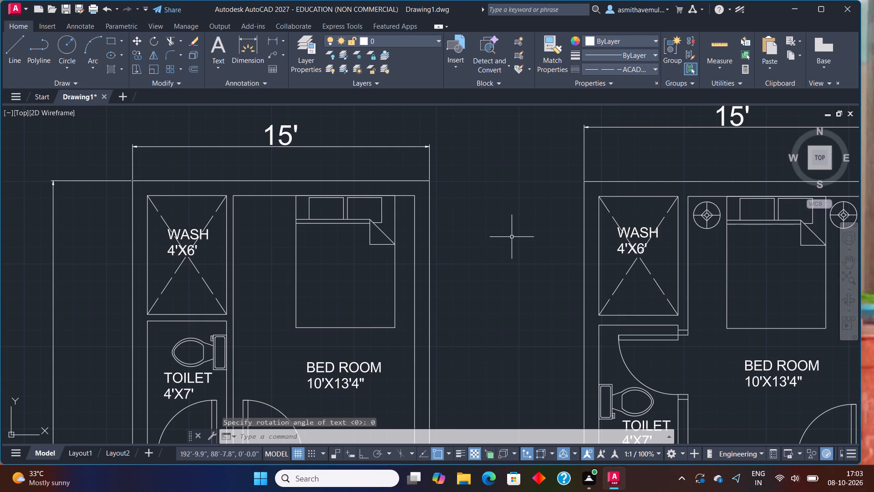
Draw two short vertical lines across the south wall of the first plan's WASH 8'X3' room to mark an opening's ends.
{"action": "scroll", "coordinate": [512, 243], "scroll_direction": "down", "scroll_amount": 2}
{"action": "middle_click_drag", "start_coordinate": [592, 324], "coordinate": [441, 195]}
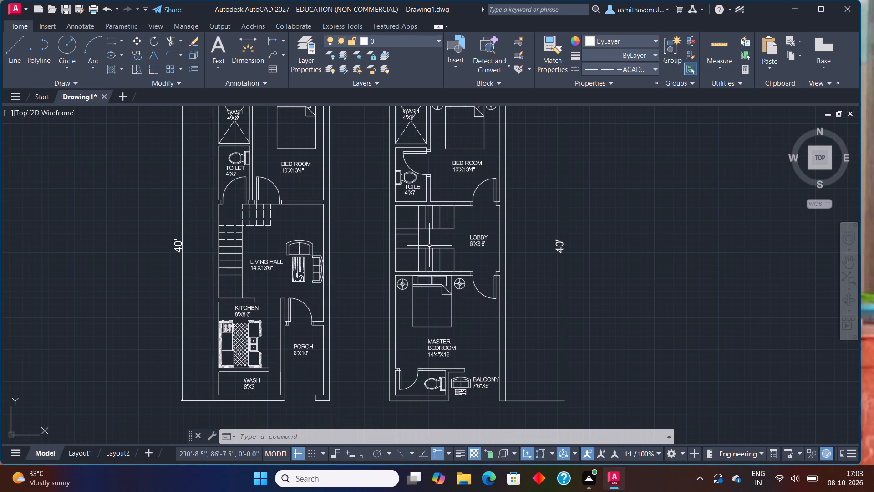
{"action": "middle_click_drag", "start_coordinate": [305, 358], "coordinate": [303, 218]}
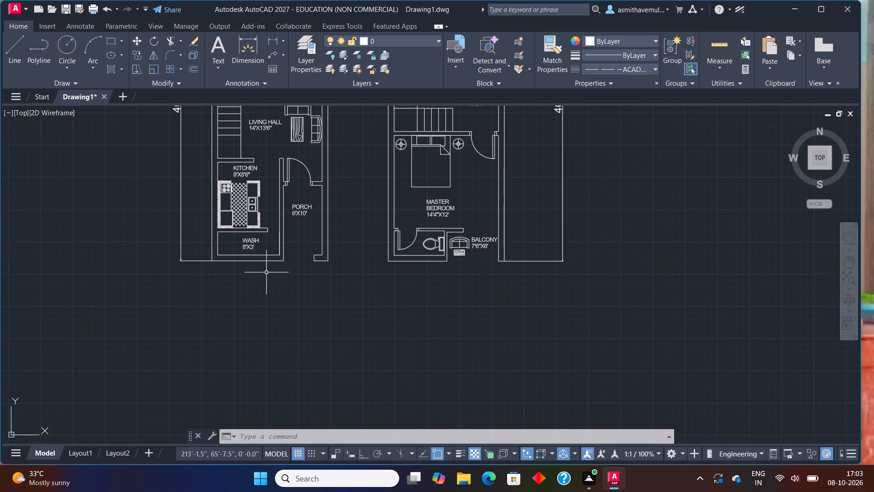
{"action": "scroll", "coordinate": [265, 272], "scroll_direction": "up", "scroll_amount": 1}
{"action": "scroll", "coordinate": [223, 241], "scroll_direction": "up", "scroll_amount": 1}
{"action": "middle_click_drag", "start_coordinate": [219, 241], "coordinate": [254, 276]}
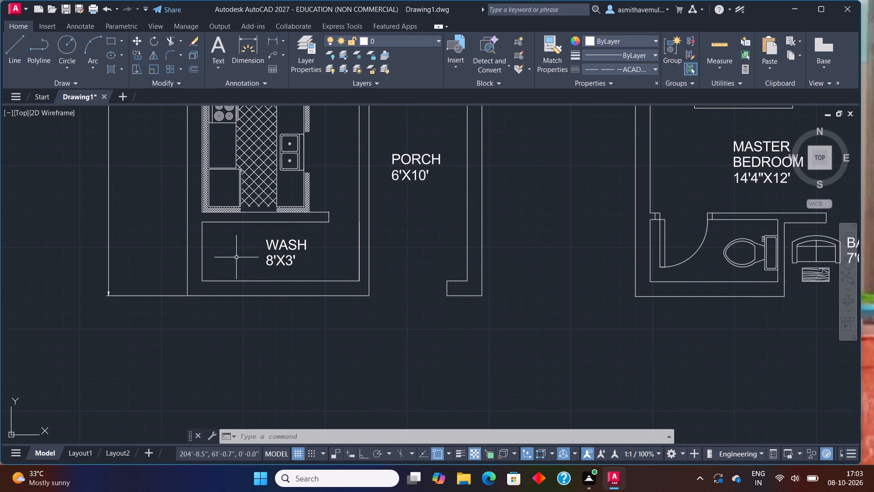
{"action": "key", "text": "l"}
{"action": "key", "text": "Return"}
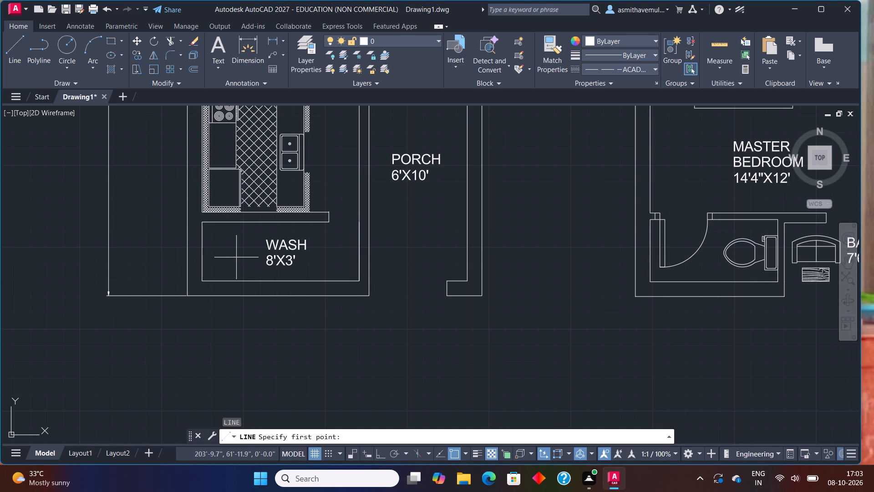
{"action": "scroll", "coordinate": [315, 328], "scroll_direction": "up", "scroll_amount": 1}
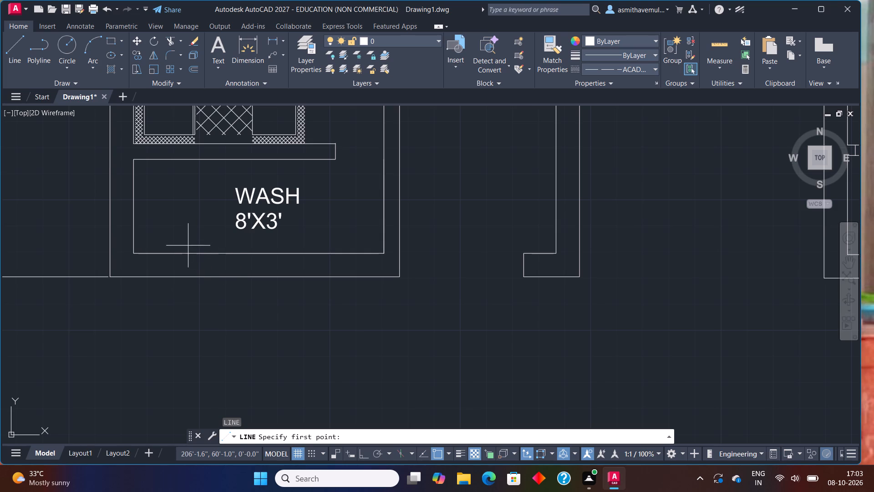
{"action": "left_click", "coordinate": [188, 251]}
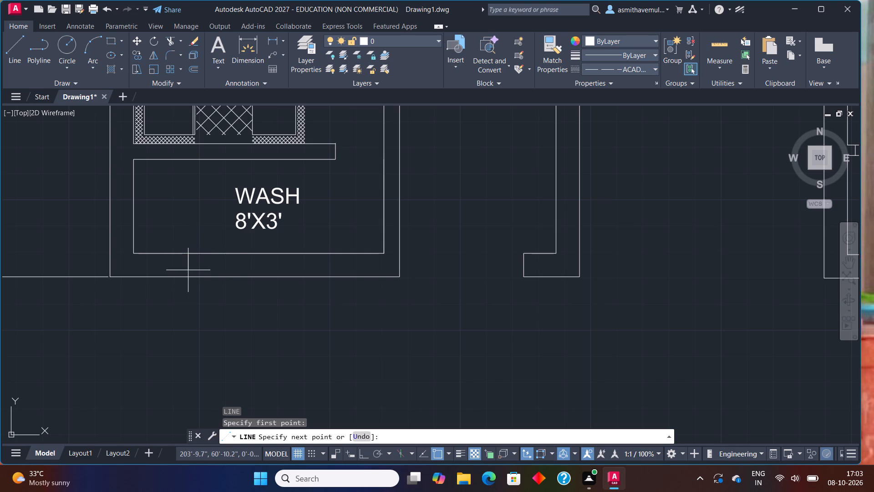
{"action": "left_click", "coordinate": [188, 277]}
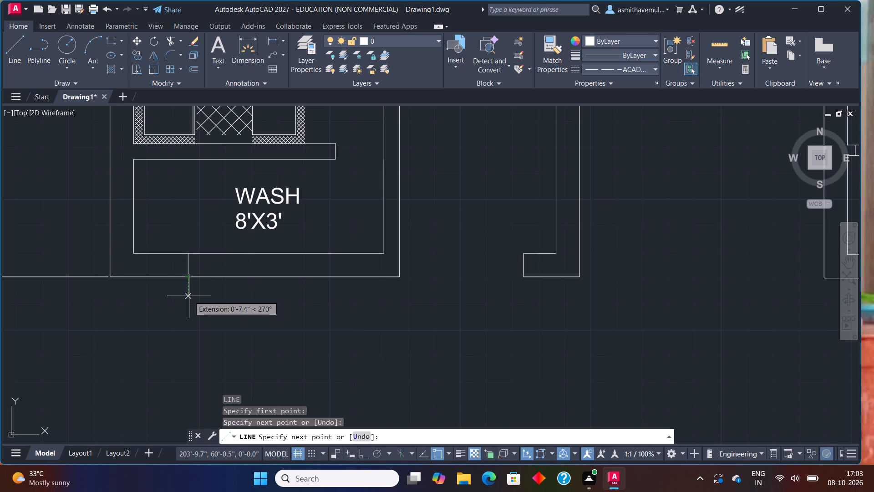
{"action": "key", "text": "Escape"}
{"action": "key", "text": "space"}
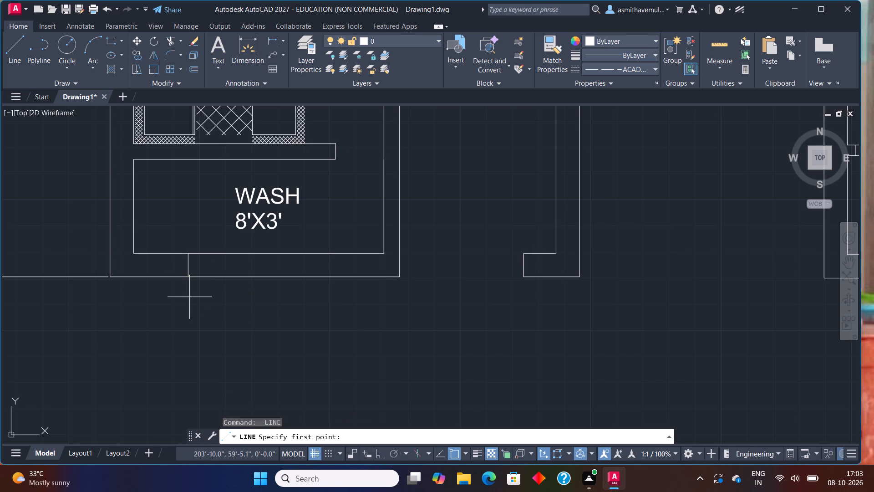
{"action": "left_click", "coordinate": [332, 255]}
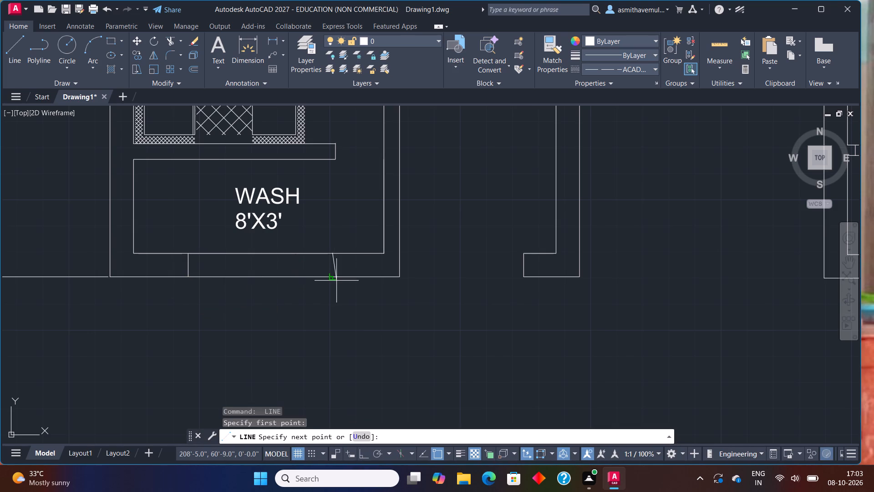
{"action": "left_click", "coordinate": [334, 277]}
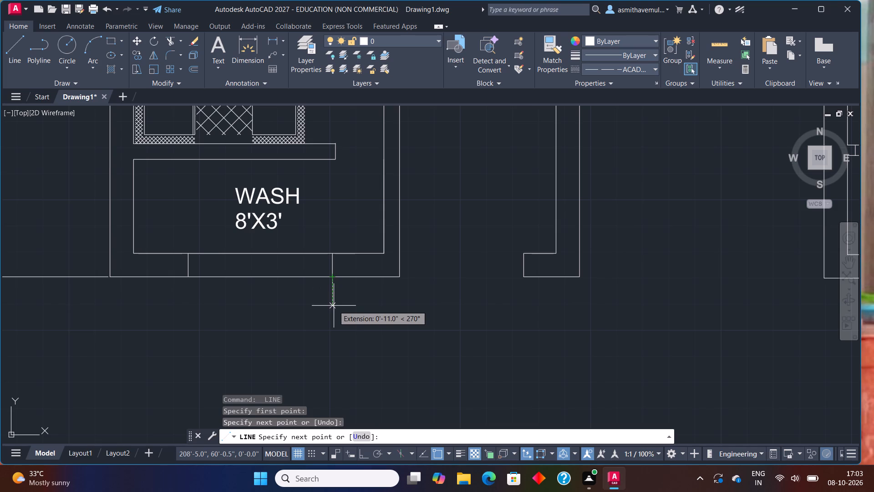
Trim the south wall lines of the first plan's WASH 8'X3' room between the two marks to open the gap.
{"action": "key", "text": "Escape"}
{"action": "type", "text": "TRIM"}
{"action": "key", "text": "Return"}
{"action": "left_click_drag", "start_coordinate": [312, 292], "coordinate": [292, 269]}
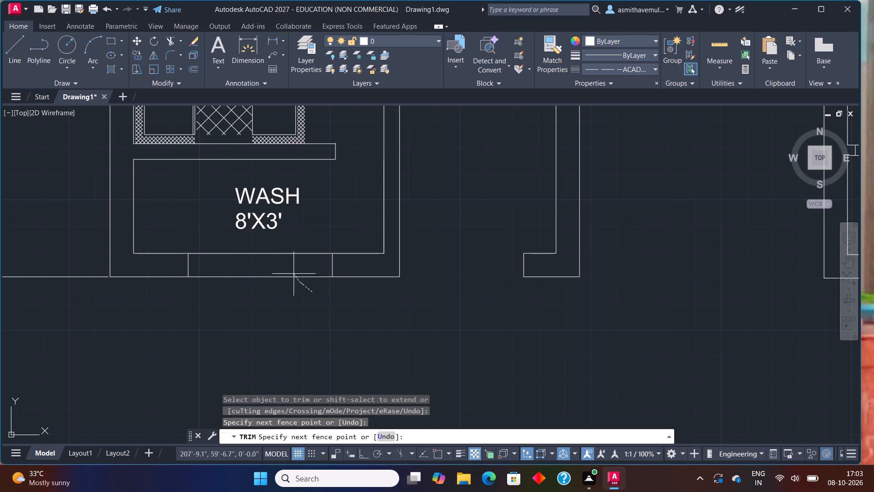
{"action": "left_click_drag", "start_coordinate": [292, 269], "coordinate": [300, 234]}
{"action": "scroll", "coordinate": [336, 278], "scroll_direction": "down", "scroll_amount": 1}
{"action": "scroll", "coordinate": [433, 316], "scroll_direction": "down", "scroll_amount": 1}
{"action": "middle_click_drag", "start_coordinate": [511, 316], "coordinate": [510, 317]}
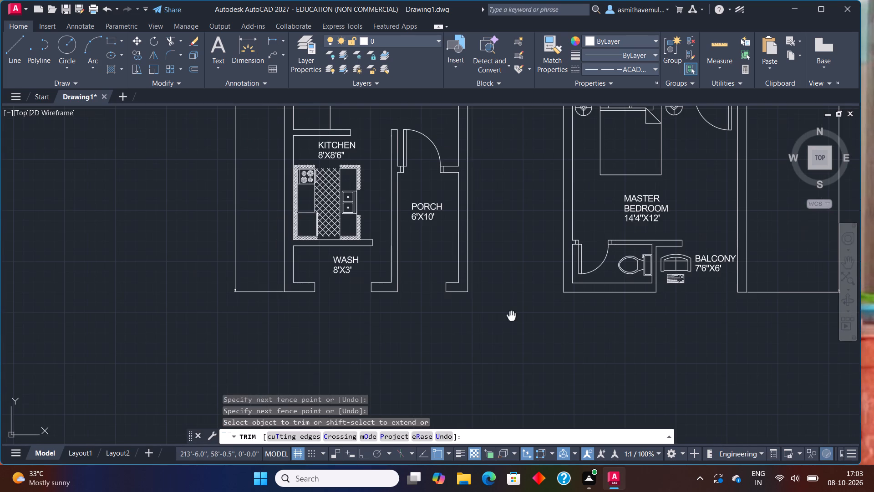
{"action": "middle_click_drag", "start_coordinate": [510, 317], "coordinate": [366, 364]}
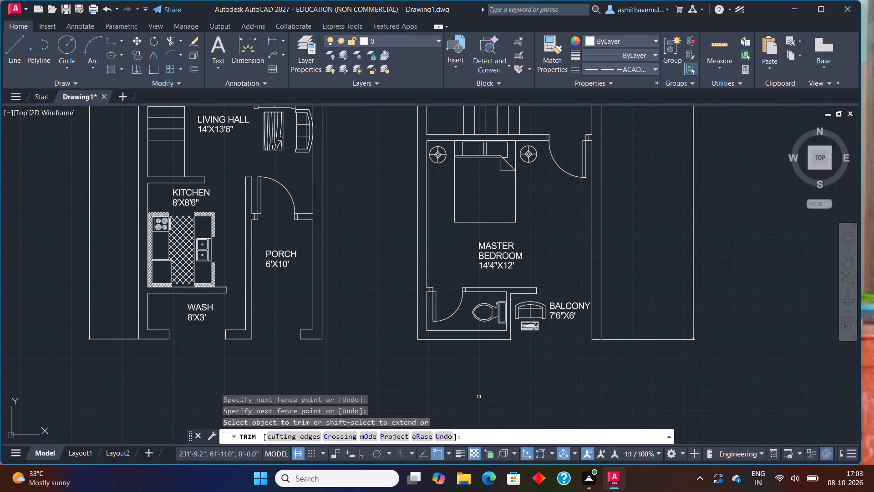
{"action": "key", "text": "Escape"}
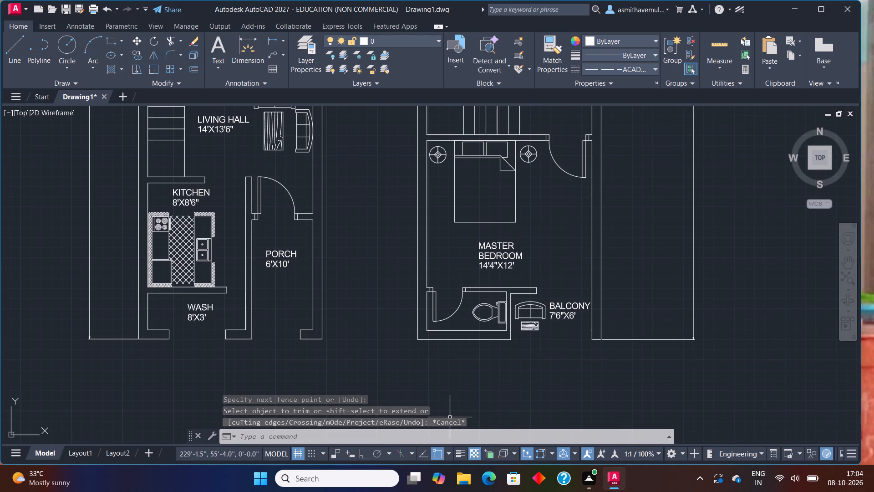
Insert the Lamp - Table block from Home - Space Planner.dwg into the empty space east of the second plan.
{"action": "scroll", "coordinate": [425, 402], "scroll_direction": "down", "scroll_amount": 1}
{"action": "middle_click_drag", "start_coordinate": [385, 369], "coordinate": [368, 349]}
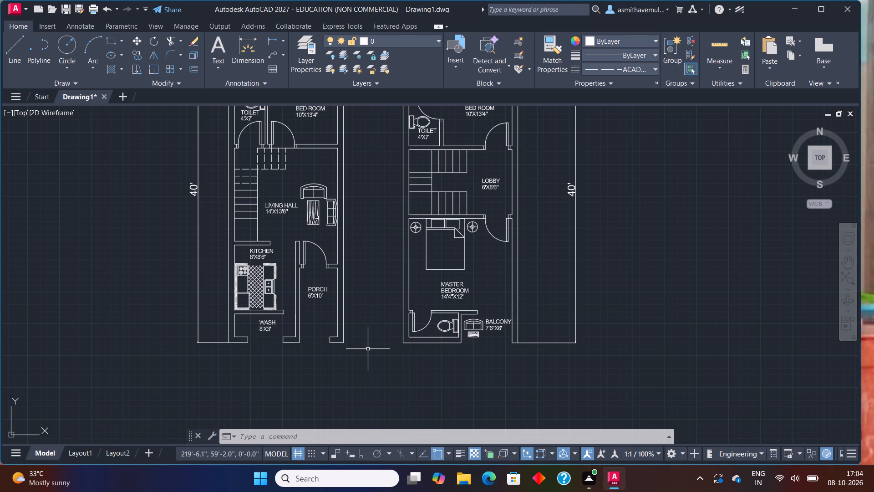
{"action": "scroll", "coordinate": [338, 295], "scroll_direction": "down", "scroll_amount": 1}
{"action": "middle_click_drag", "start_coordinate": [360, 237], "coordinate": [334, 266]}
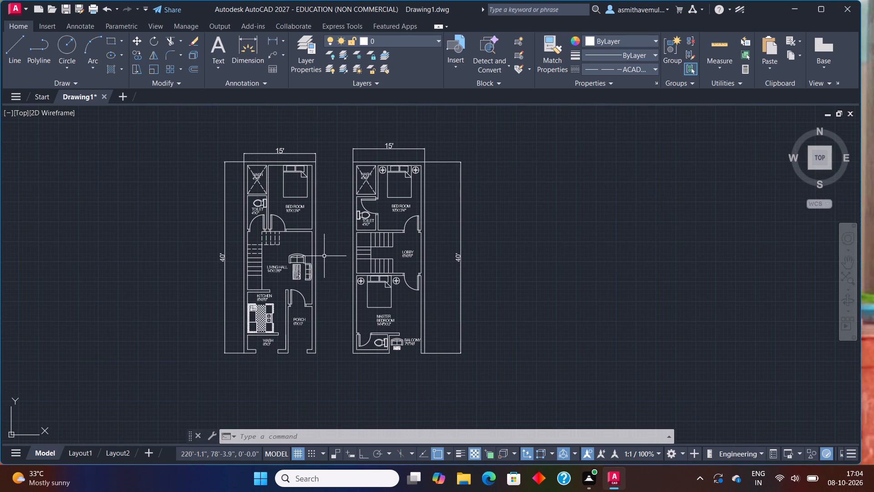
{"action": "scroll", "coordinate": [321, 290], "scroll_direction": "up", "scroll_amount": 1}
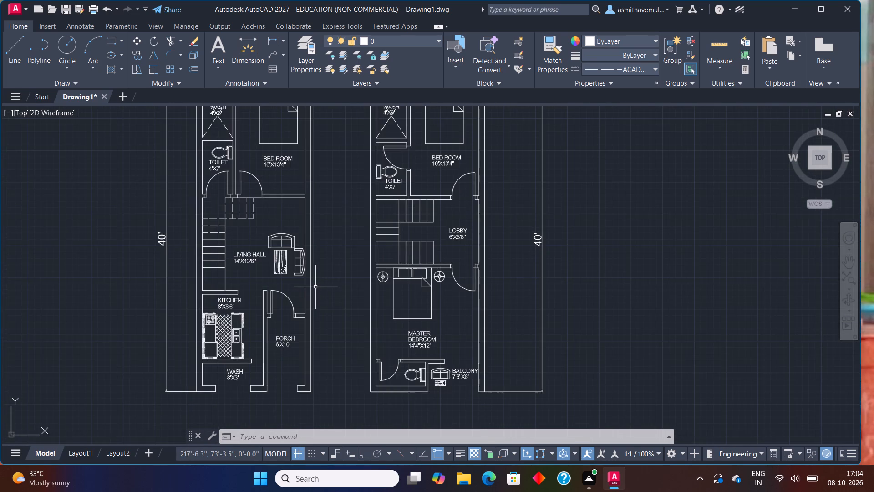
{"action": "scroll", "coordinate": [315, 287], "scroll_direction": "up", "scroll_amount": 1}
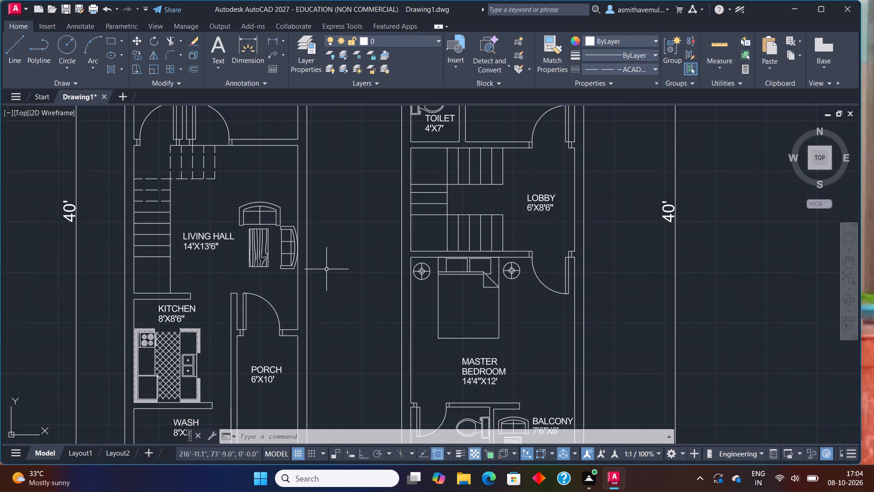
{"action": "key", "text": "ctrl+2"}
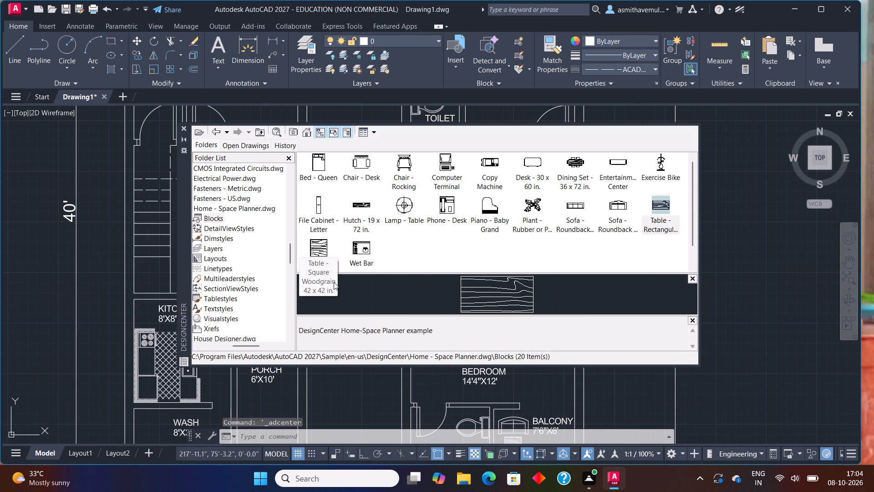
{"action": "left_click_drag", "start_coordinate": [401, 212], "coordinate": [722, 313]}
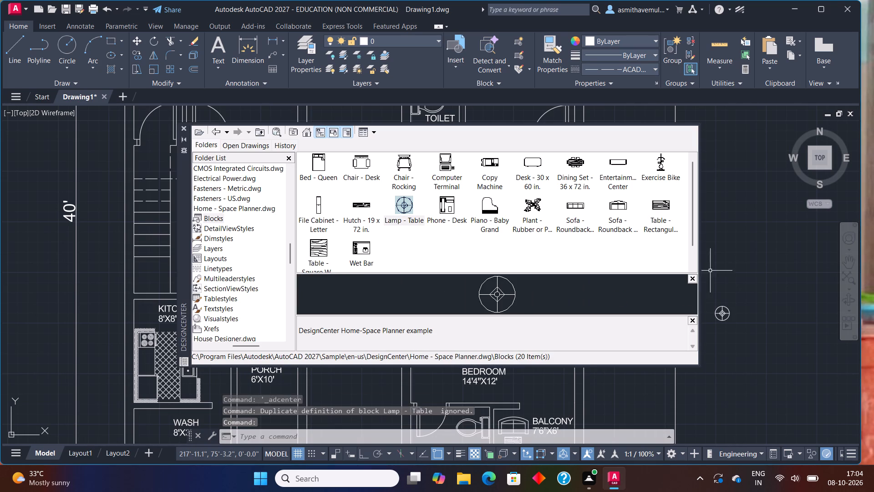
{"action": "left_click", "coordinate": [185, 128]}
Scale up the inserted table lamp freehand from a base point near its centre.
{"action": "left_click", "coordinate": [716, 317]}
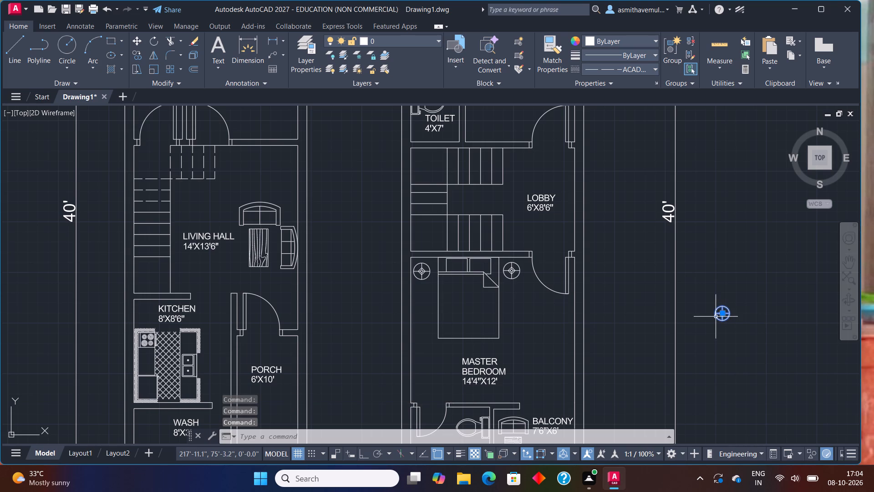
{"action": "type", "text": "SCALE"}
{"action": "key", "text": "Return"}
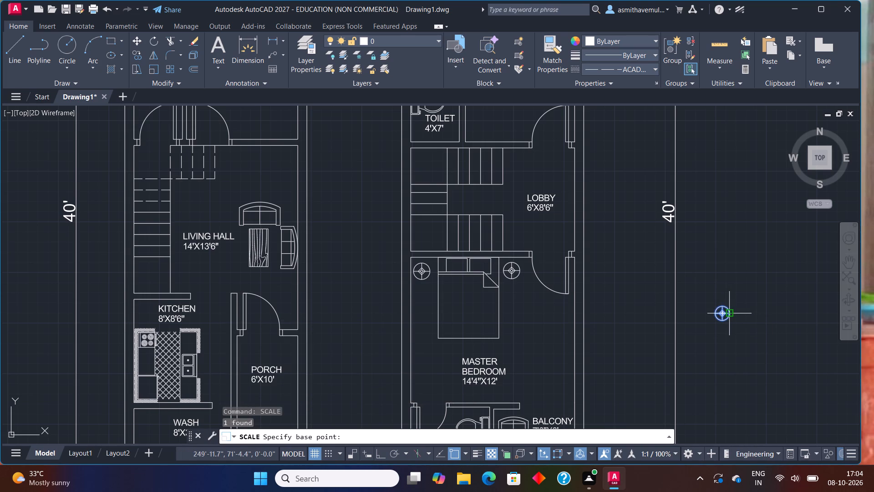
{"action": "scroll", "coordinate": [724, 317], "scroll_direction": "up", "scroll_amount": 1}
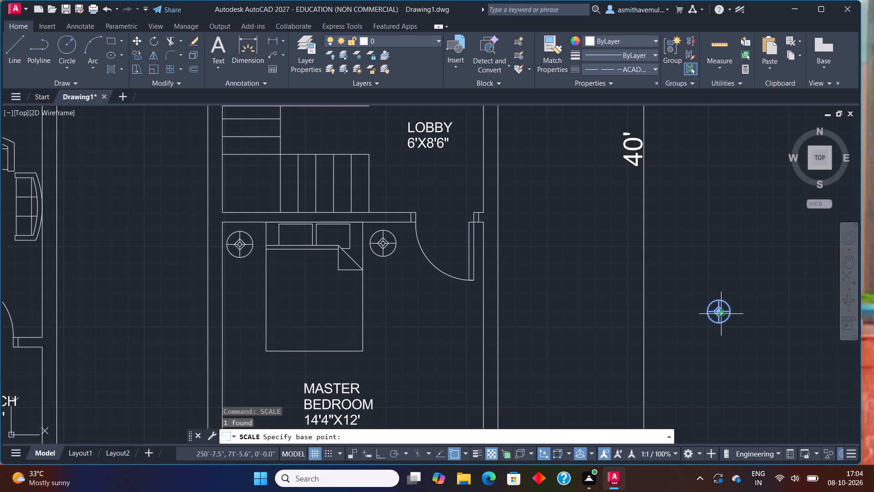
{"action": "left_click", "coordinate": [724, 317]}
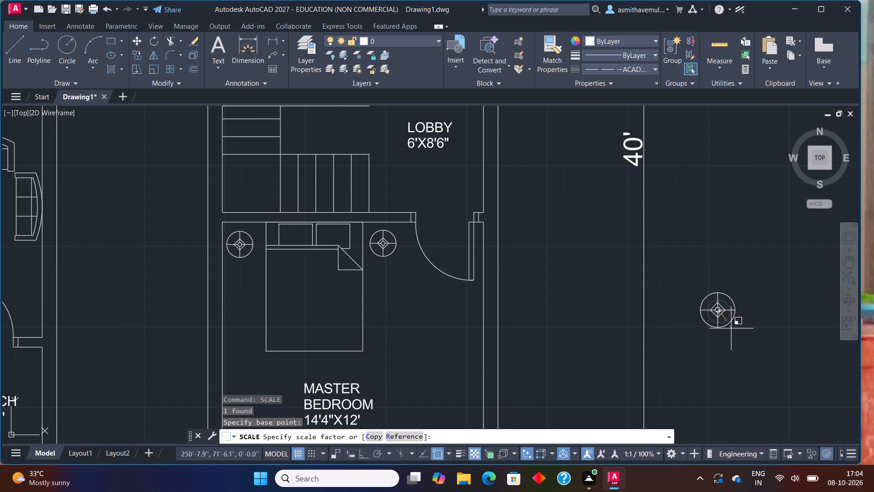
{"action": "left_click", "coordinate": [731, 328]}
Copy the enlarged table lamp into the gap between the two plans, just east of the first plan's porch door.
{"action": "left_click", "coordinate": [713, 315]}
{"action": "type", "text": "COPY"}
{"action": "key", "text": "Return"}
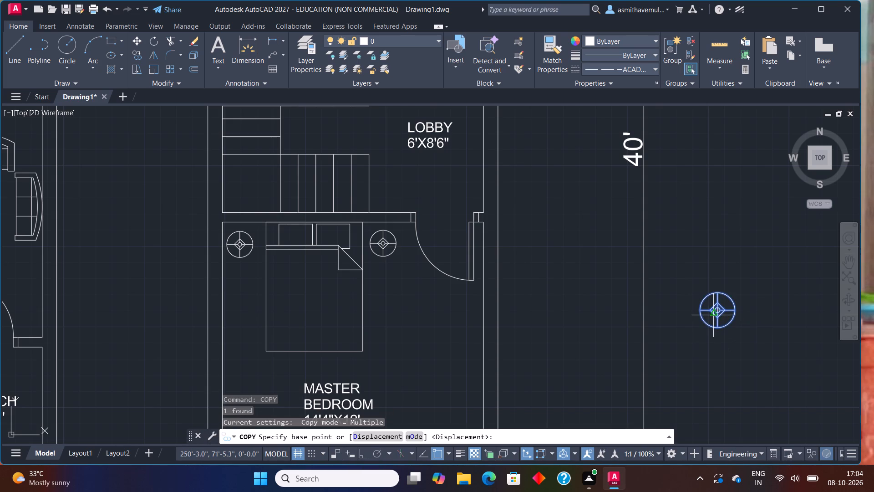
{"action": "left_click", "coordinate": [721, 312]}
{"action": "scroll", "coordinate": [207, 205], "scroll_direction": "down", "scroll_amount": 2}
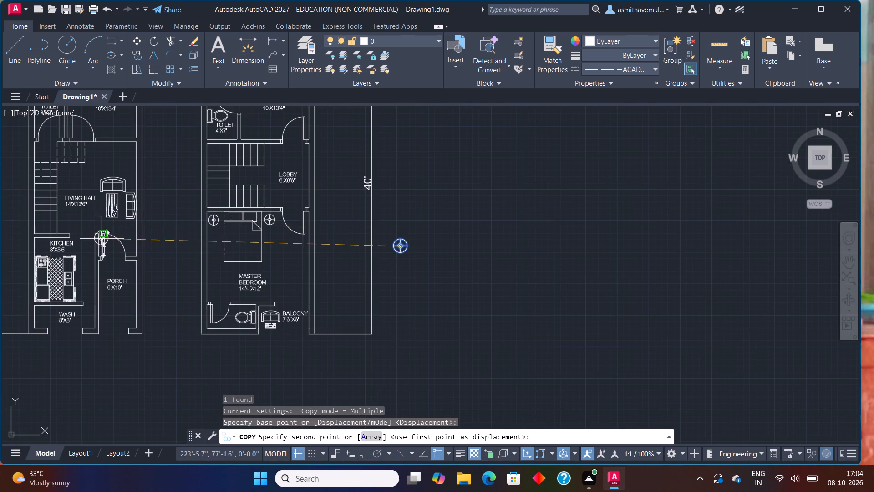
{"action": "scroll", "coordinate": [121, 240], "scroll_direction": "up", "scroll_amount": 1}
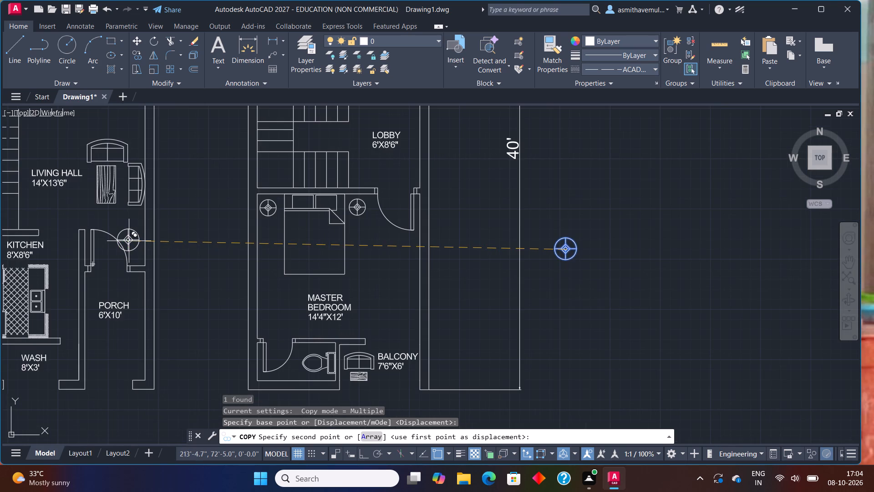
{"action": "scroll", "coordinate": [126, 237], "scroll_direction": "up", "scroll_amount": 1}
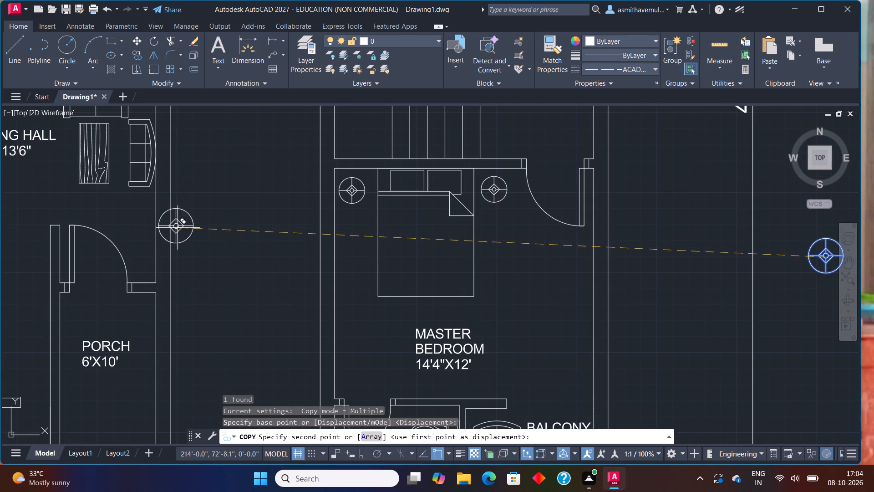
{"action": "left_click", "coordinate": [228, 233]}
{"action": "key", "text": "Escape"}
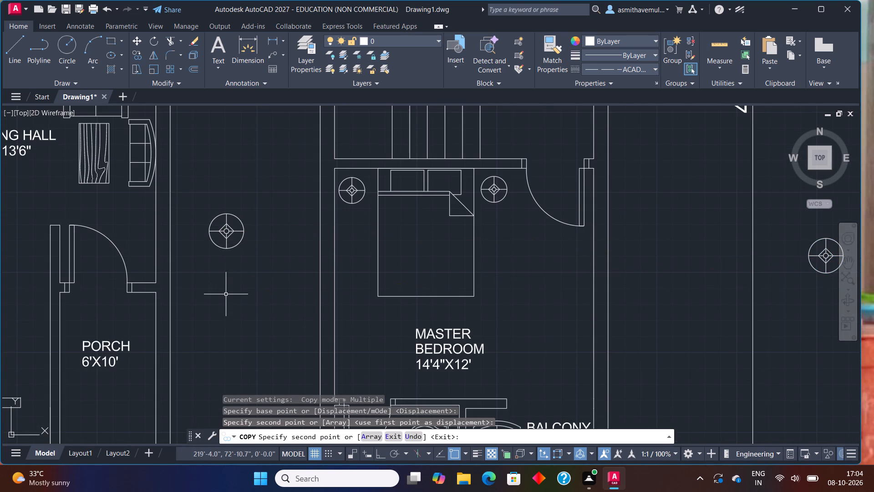
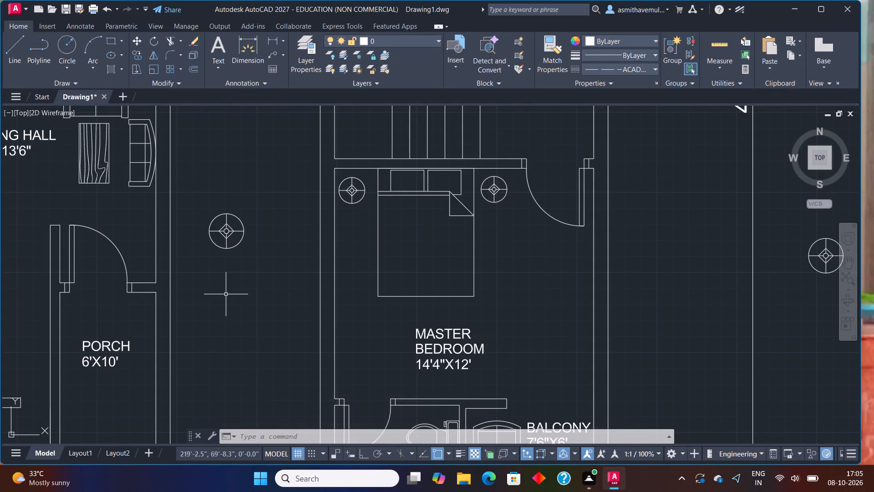
Select the table lamp copy in the gap between the two plans, east of the first plan's porch door.
{"action": "left_click", "coordinate": [222, 236]}
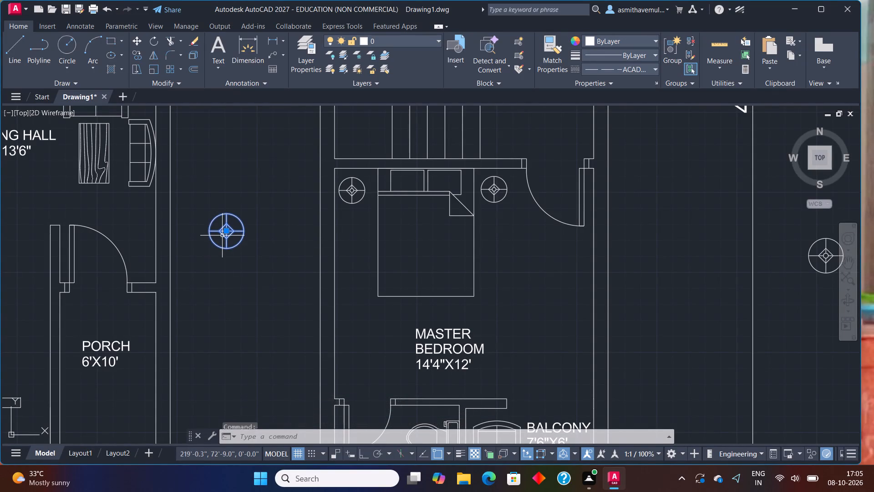
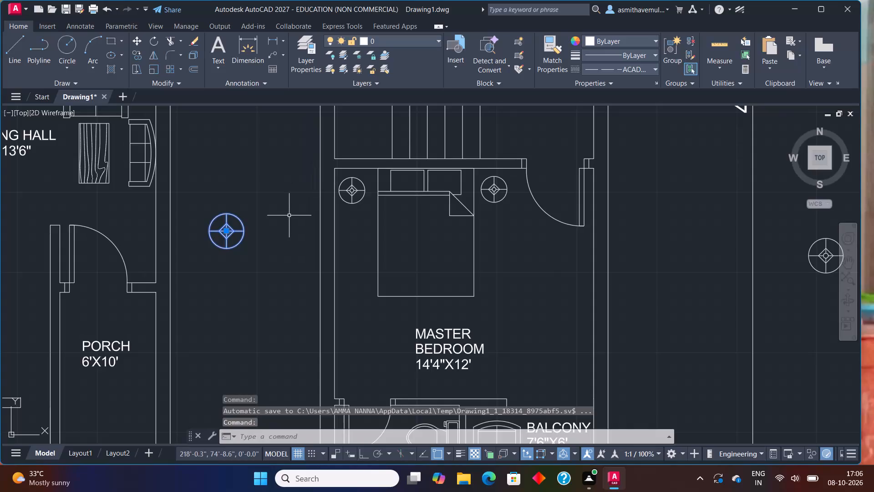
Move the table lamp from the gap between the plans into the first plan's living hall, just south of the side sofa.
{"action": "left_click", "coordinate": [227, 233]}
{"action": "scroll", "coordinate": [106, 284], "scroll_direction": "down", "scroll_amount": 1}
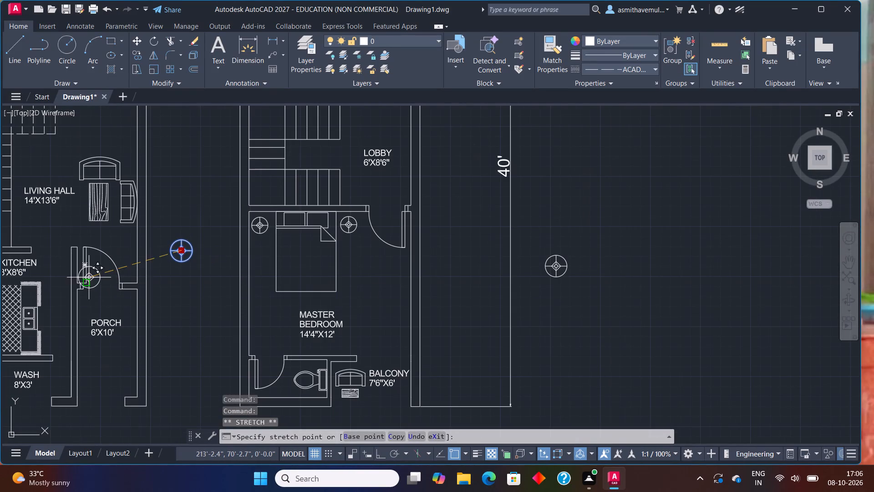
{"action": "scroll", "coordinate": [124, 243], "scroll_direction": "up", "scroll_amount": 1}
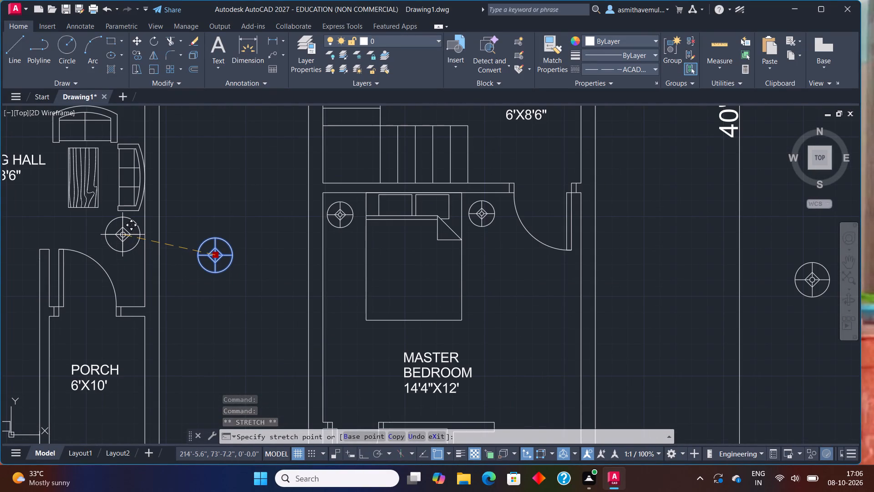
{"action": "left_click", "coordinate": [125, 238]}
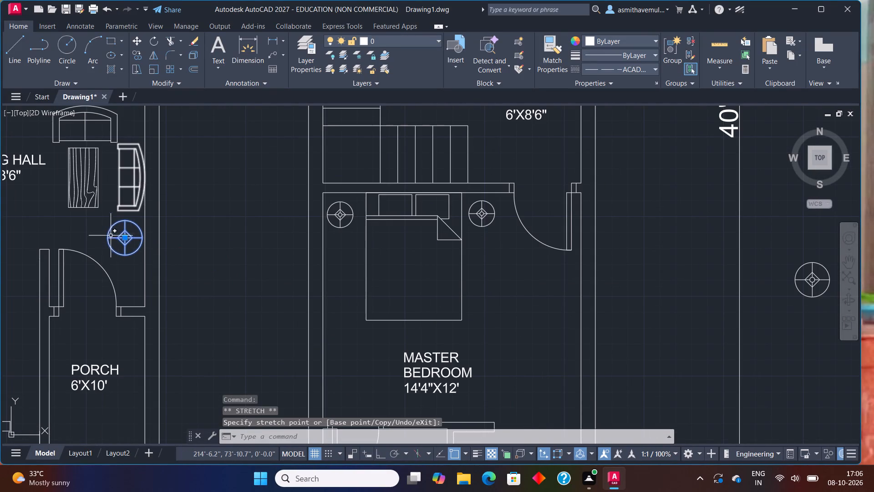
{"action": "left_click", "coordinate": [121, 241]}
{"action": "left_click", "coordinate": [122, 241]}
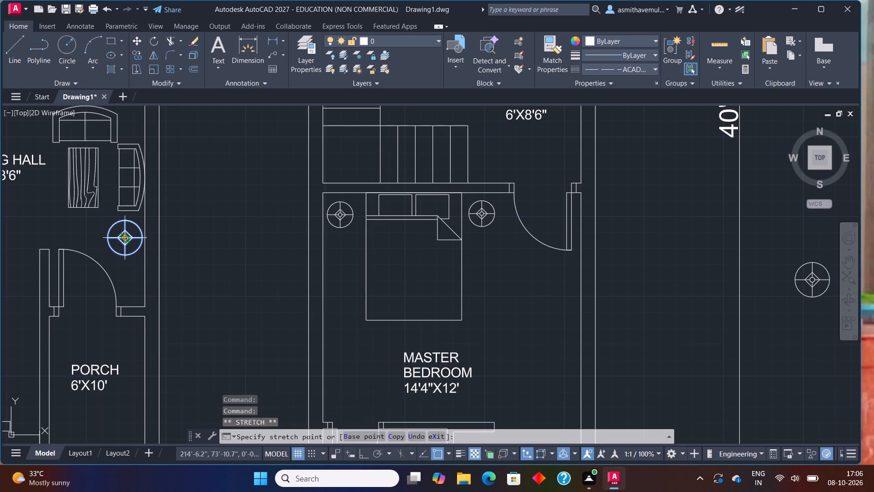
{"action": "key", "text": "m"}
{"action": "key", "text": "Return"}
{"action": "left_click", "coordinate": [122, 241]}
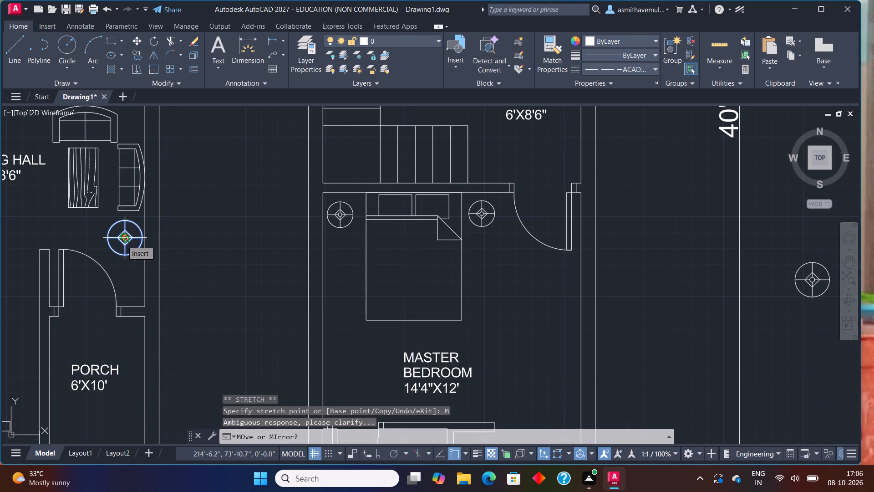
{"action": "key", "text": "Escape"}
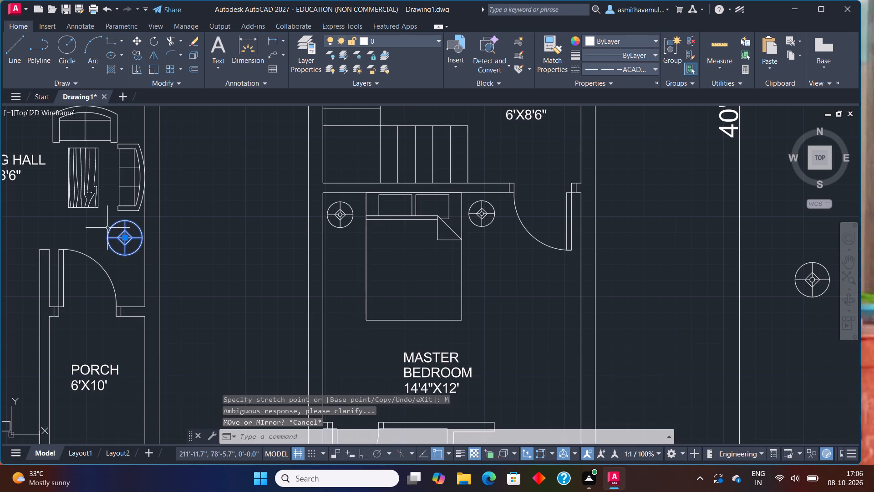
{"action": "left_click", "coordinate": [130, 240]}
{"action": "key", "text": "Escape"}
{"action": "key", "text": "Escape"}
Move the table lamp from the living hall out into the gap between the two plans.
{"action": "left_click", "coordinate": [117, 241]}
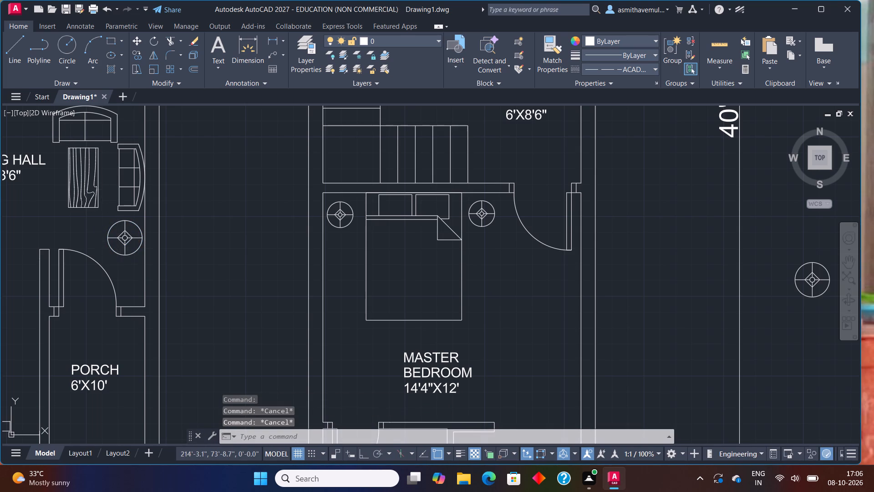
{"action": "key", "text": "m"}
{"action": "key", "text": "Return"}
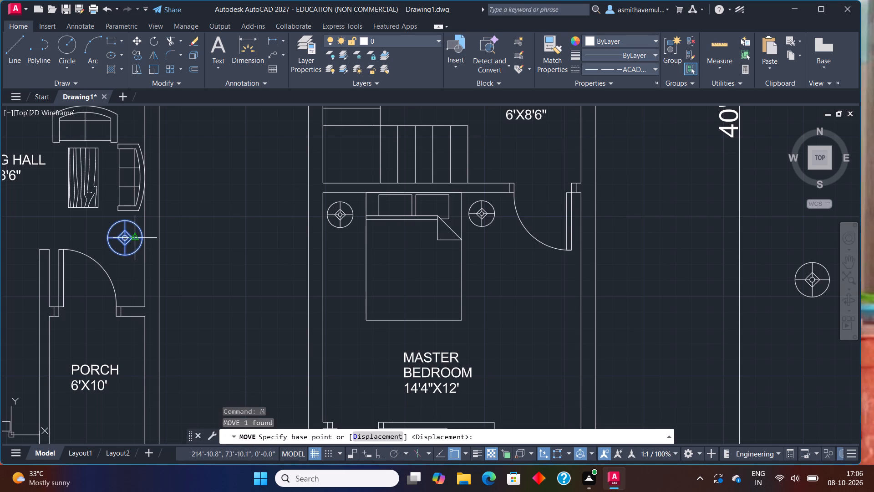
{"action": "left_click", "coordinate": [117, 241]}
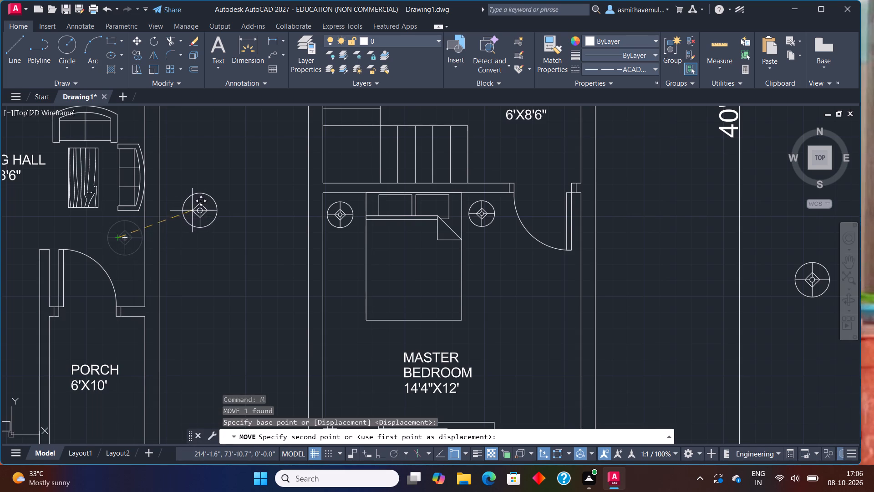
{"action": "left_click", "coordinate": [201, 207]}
Scale the table lamp in the gap between the plans down slightly, freehand from its centre.
{"action": "left_click", "coordinate": [208, 209]}
{"action": "type", "text": "SCALE"}
{"action": "key", "text": "Return"}
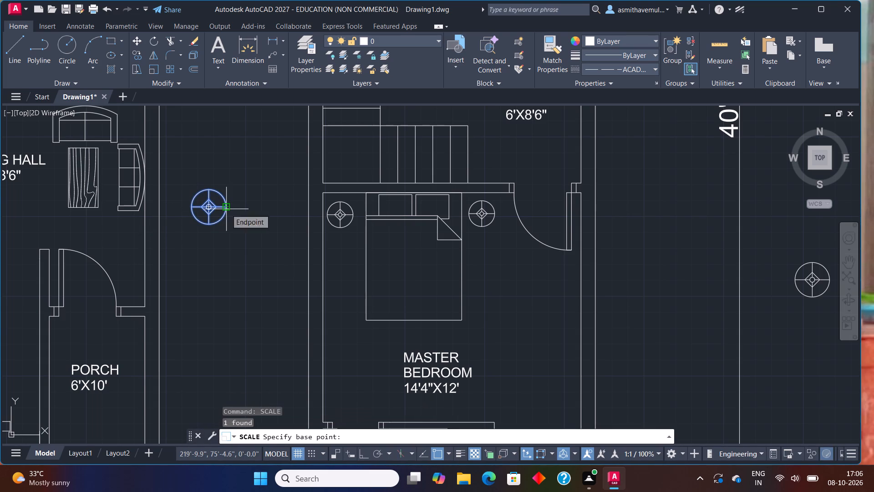
{"action": "left_click", "coordinate": [213, 208]}
{"action": "left_click", "coordinate": [223, 202]}
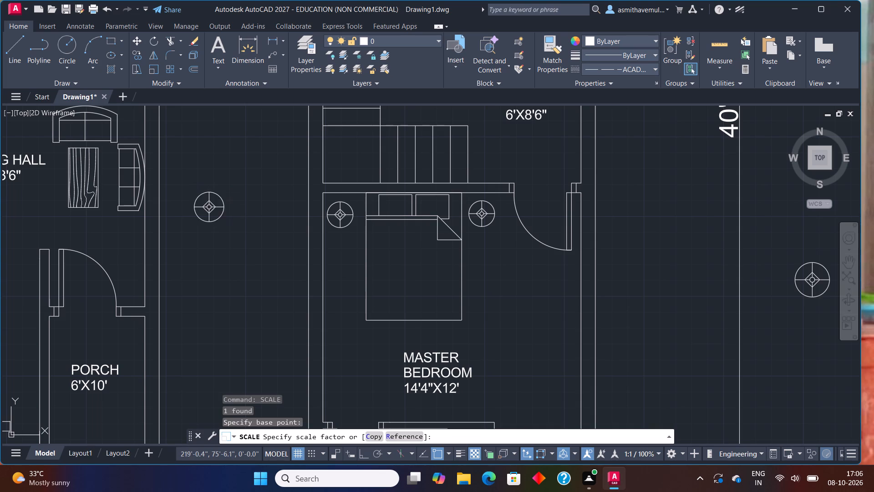
Copy the reduced lamp to just south of the living hall's side sofa and to the open gap northwest of the original.
{"action": "left_click", "coordinate": [220, 208]}
{"action": "type", "text": "CO"}
{"action": "type", "text": "PT"}
{"action": "key", "text": "BackSpace"}
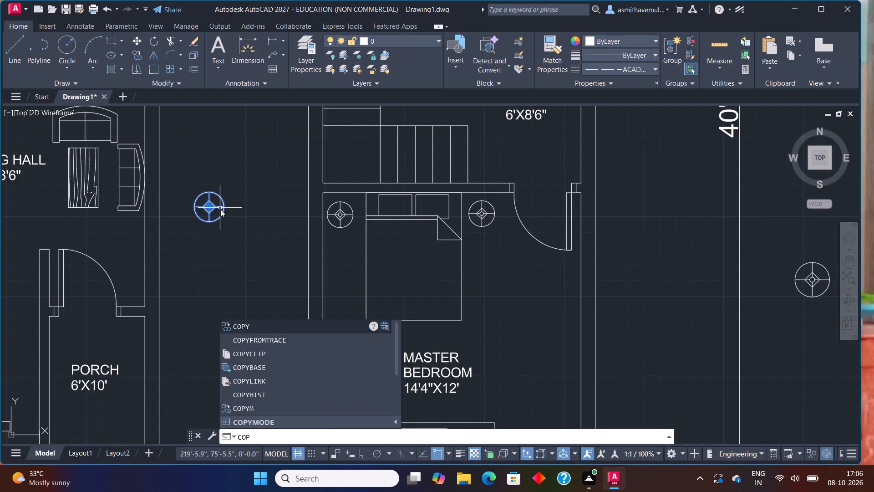
{"action": "key", "text": "y"}
{"action": "key", "text": "Return"}
{"action": "left_click", "coordinate": [212, 208]}
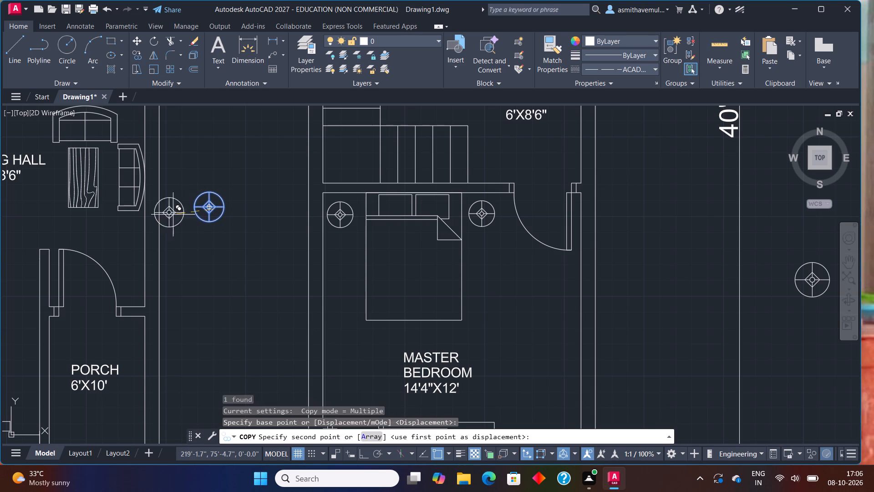
{"action": "left_click", "coordinate": [129, 234]}
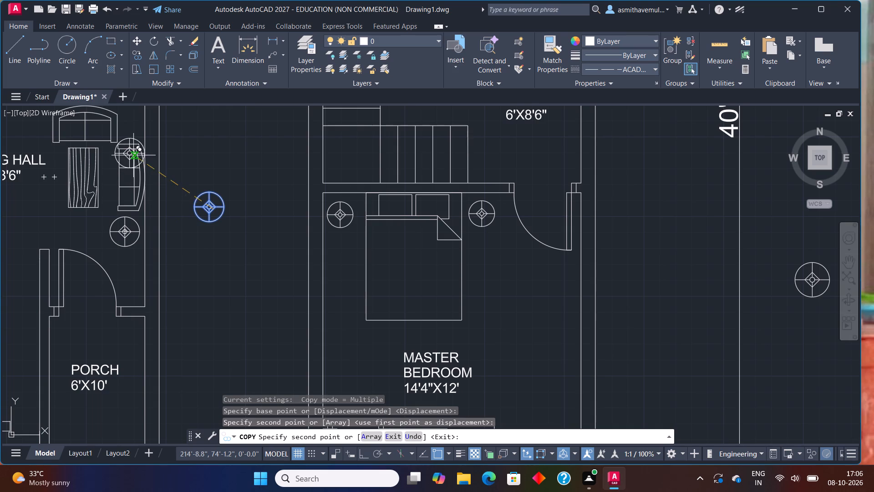
{"action": "middle_click_drag", "start_coordinate": [132, 155], "coordinate": [134, 231]}
{"action": "scroll", "coordinate": [135, 220], "scroll_direction": "up", "scroll_amount": 2}
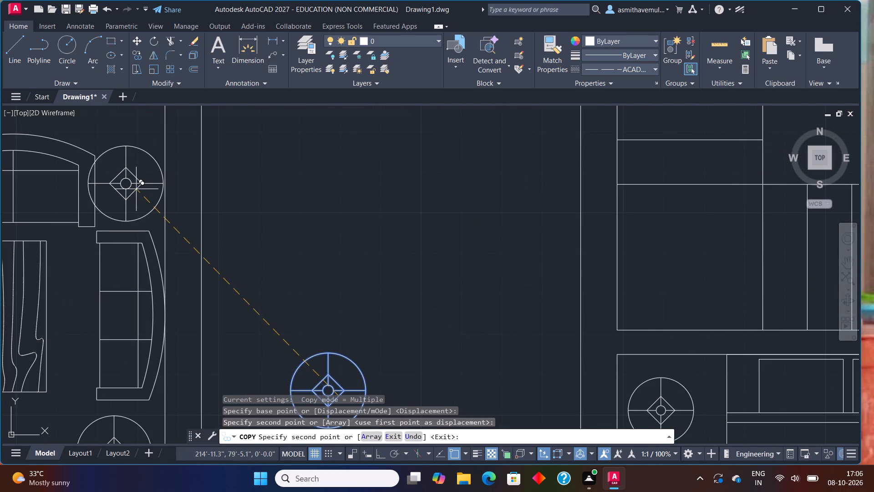
{"action": "left_click", "coordinate": [301, 218]}
{"action": "key", "text": "Escape"}
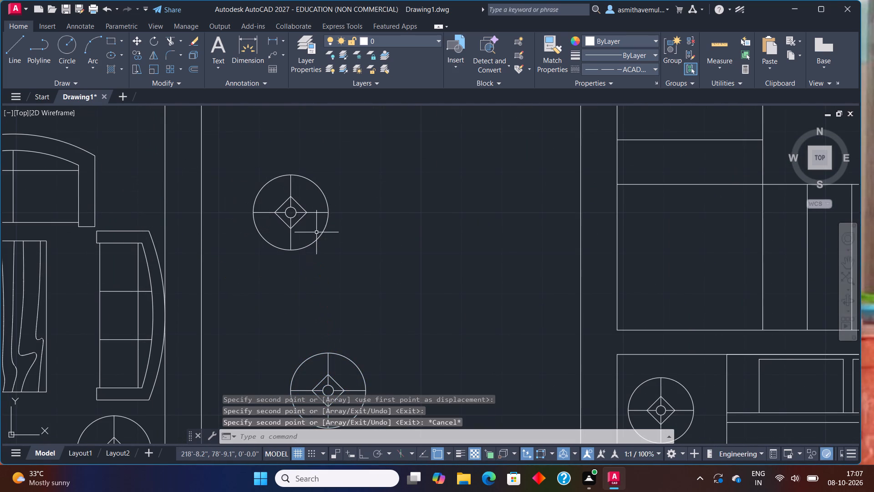
Scale the northern lamp copy in the gap down to about half its size, freehand from near its centre.
{"action": "left_click", "coordinate": [314, 220]}
{"action": "left_click", "coordinate": [302, 213]}
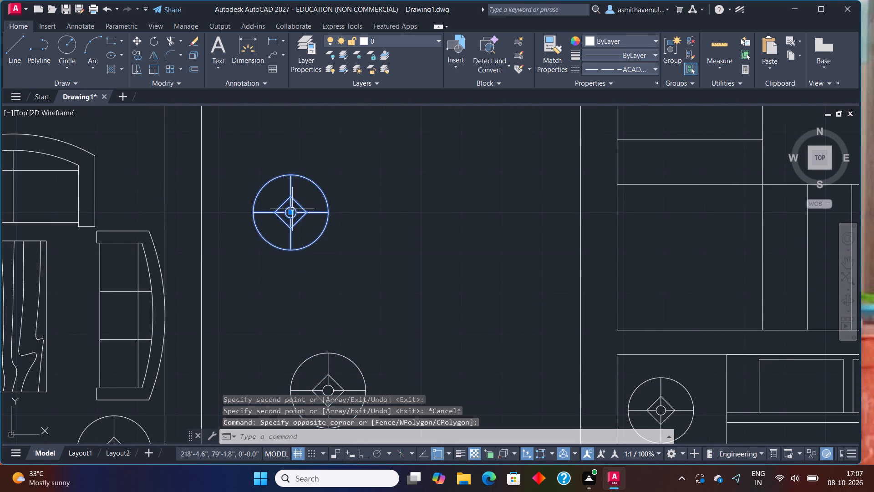
{"action": "type", "text": "SCALE"}
{"action": "key", "text": "Return"}
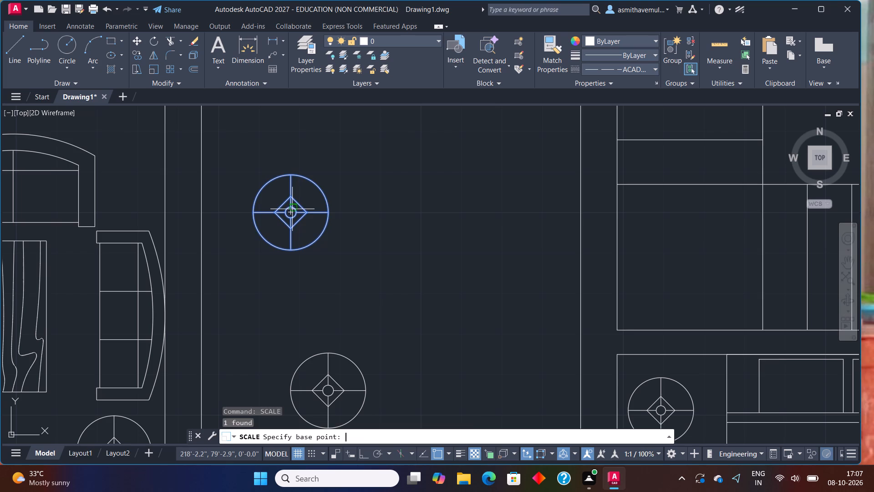
{"action": "left_click", "coordinate": [290, 208]}
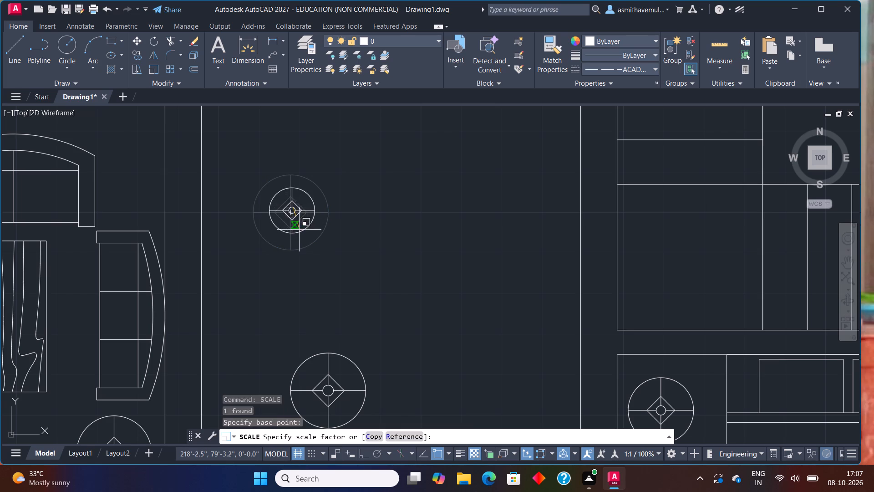
{"action": "left_click", "coordinate": [299, 230]}
Copy the small lamp into the living hall corner between the two sofas, beside the exterior wall.
{"action": "left_click", "coordinate": [292, 215]}
{"action": "type", "text": "COPY"}
{"action": "key", "text": "Return"}
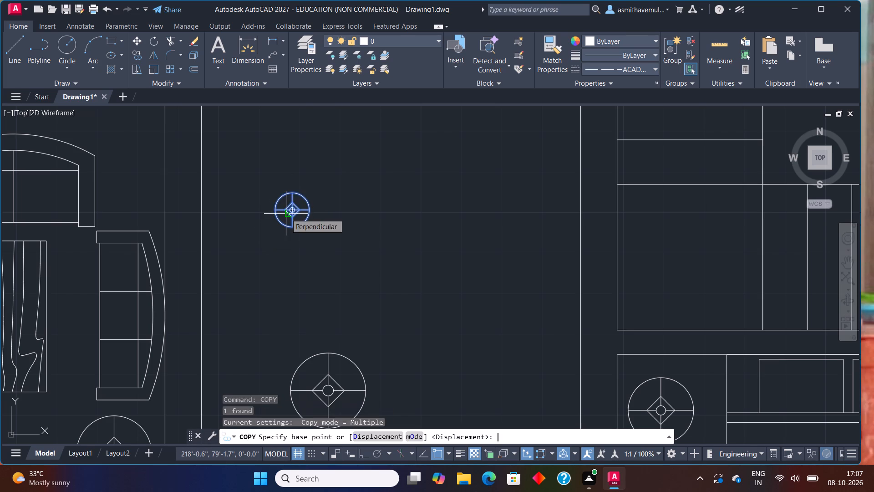
{"action": "left_click", "coordinate": [297, 211]}
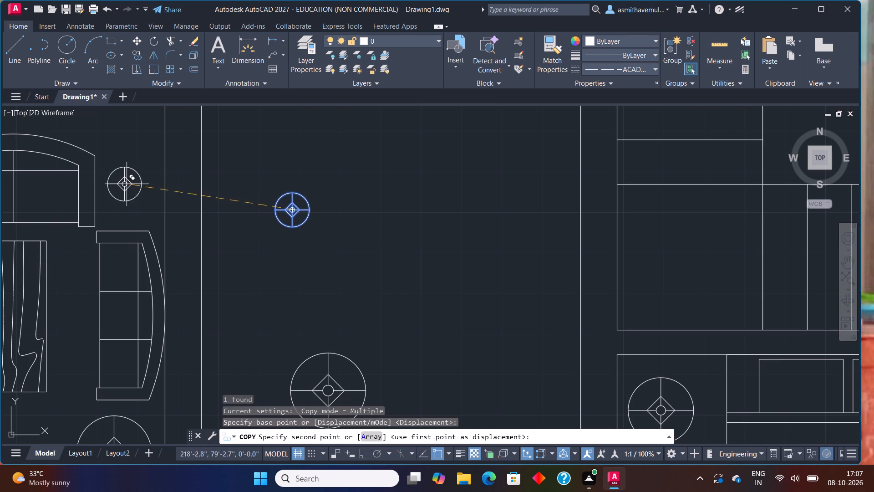
{"action": "left_click", "coordinate": [129, 188]}
{"action": "scroll", "coordinate": [253, 285], "scroll_direction": "down", "scroll_amount": 1}
{"action": "middle_click_drag", "start_coordinate": [241, 331], "coordinate": [239, 256]}
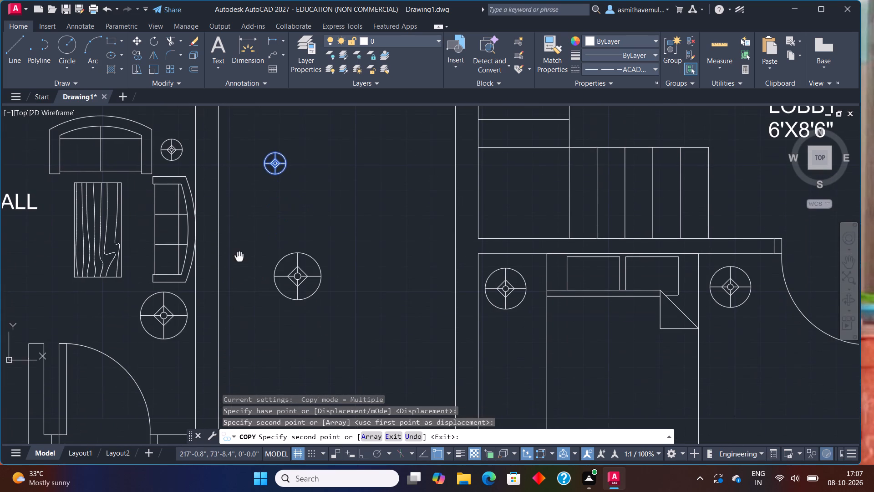
{"action": "key", "text": "Escape"}
Delete the larger lamp south of the living hall's side sofa.
{"action": "left_click", "coordinate": [147, 320]}
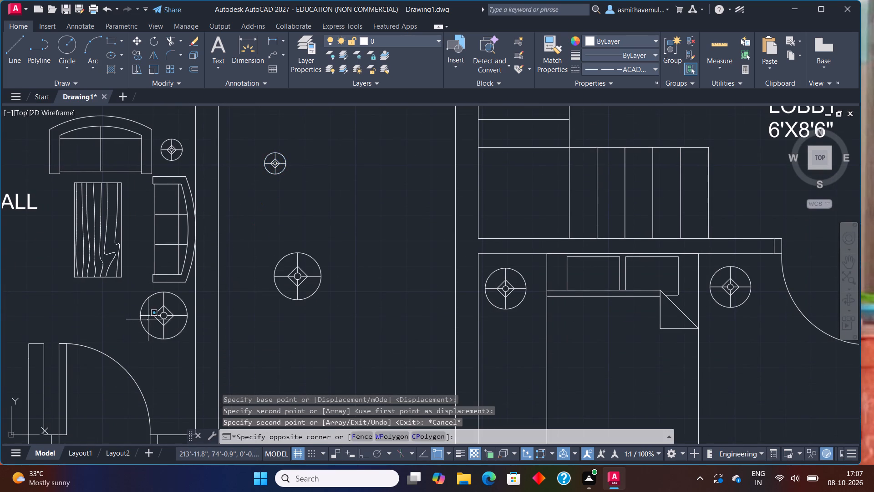
{"action": "left_click", "coordinate": [175, 314]}
{"action": "left_click", "coordinate": [175, 314]}
{"action": "left_click", "coordinate": [152, 317]}
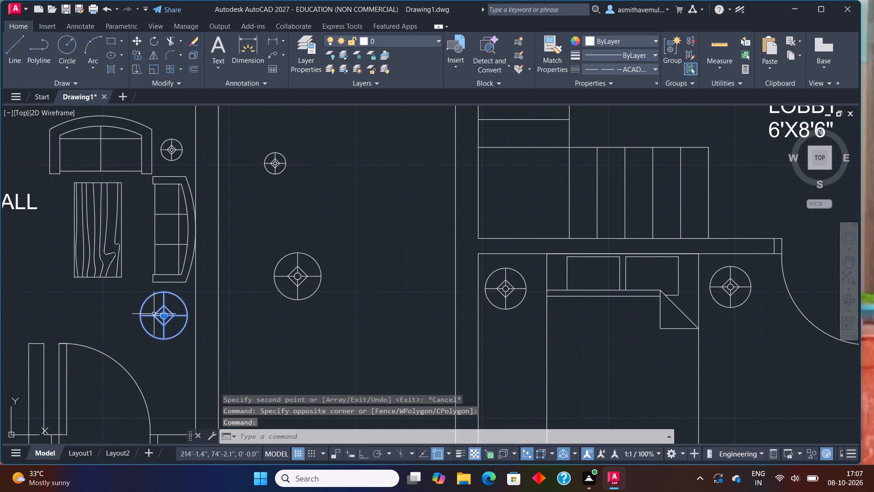
{"action": "key", "text": "Delete"}
Move the small lamp from the gap to just south of the living hall's side sofa.
{"action": "left_click", "coordinate": [268, 165]}
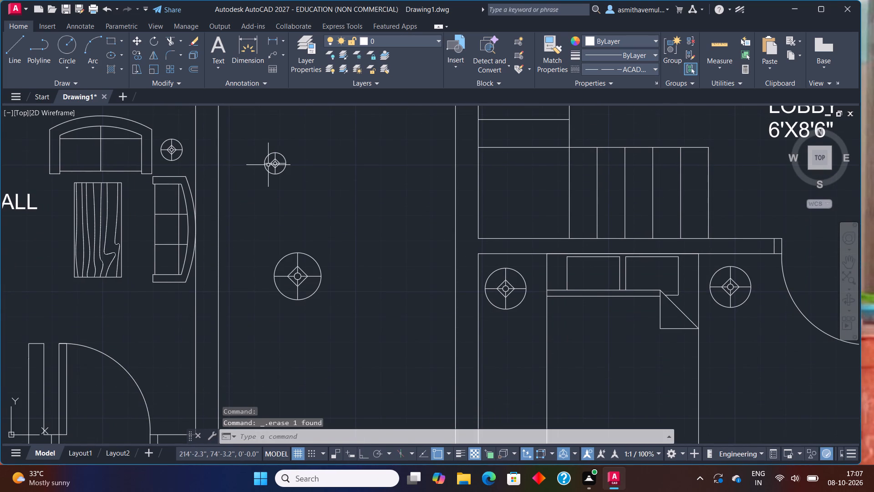
{"action": "left_click", "coordinate": [273, 167]}
{"action": "left_click", "coordinate": [276, 164]}
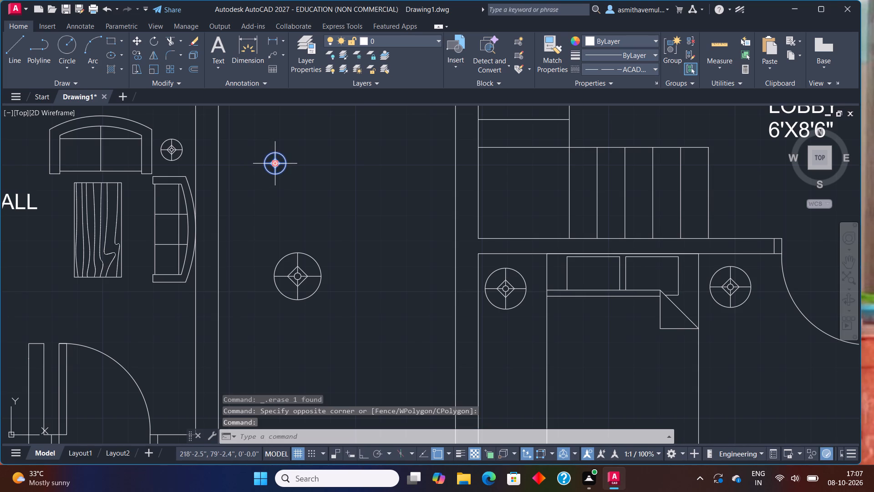
{"action": "key", "text": "m"}
{"action": "key", "text": "Return"}
{"action": "left_click", "coordinate": [276, 164]}
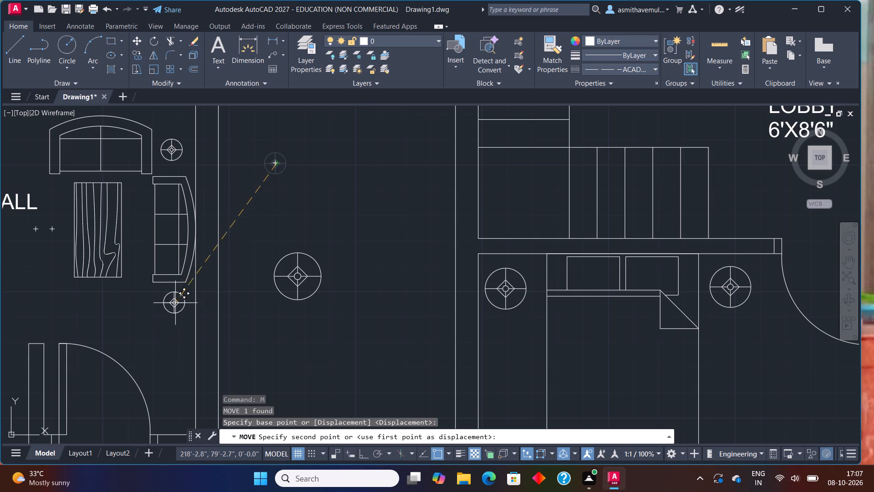
{"action": "left_click", "coordinate": [175, 303]}
Delete the leftover large lamp between the two plans and the spare lamp east of the second plan.
{"action": "left_click", "coordinate": [291, 277]}
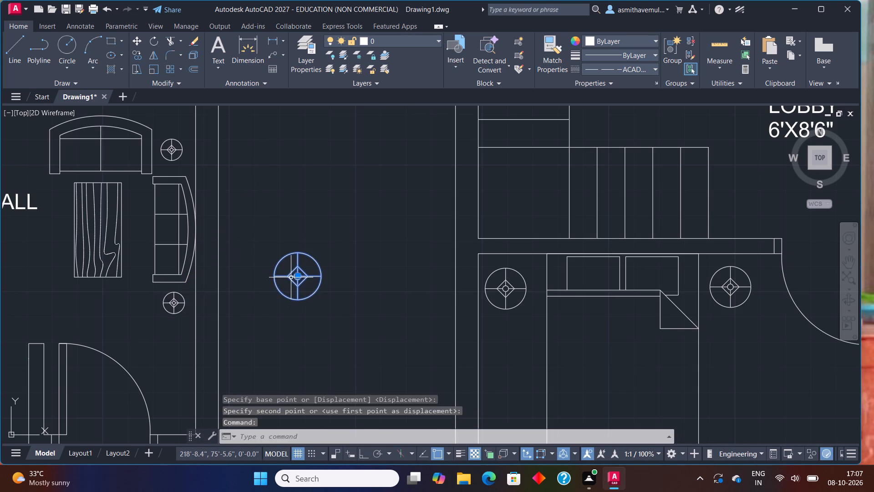
{"action": "key", "text": "Delete"}
{"action": "scroll", "coordinate": [309, 279], "scroll_direction": "down", "scroll_amount": 3}
{"action": "middle_click_drag", "start_coordinate": [332, 326], "coordinate": [326, 317]}
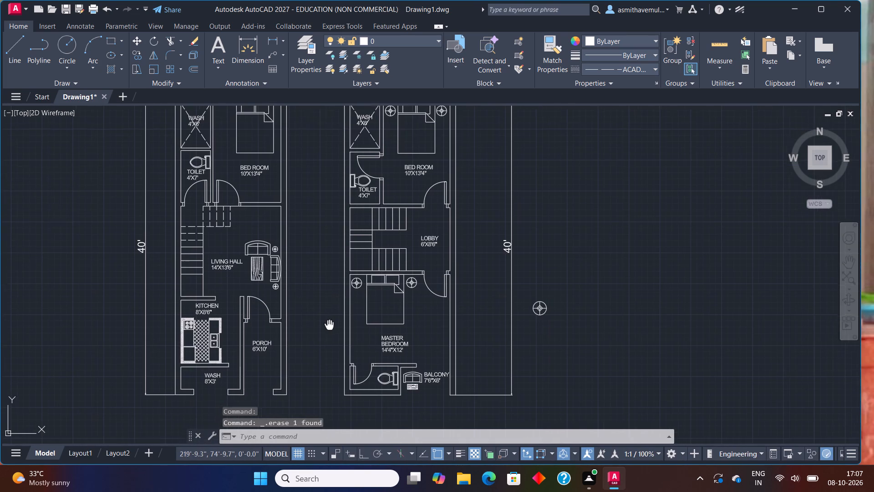
{"action": "middle_click_drag", "start_coordinate": [326, 317], "coordinate": [327, 292]}
{"action": "left_click", "coordinate": [545, 277]}
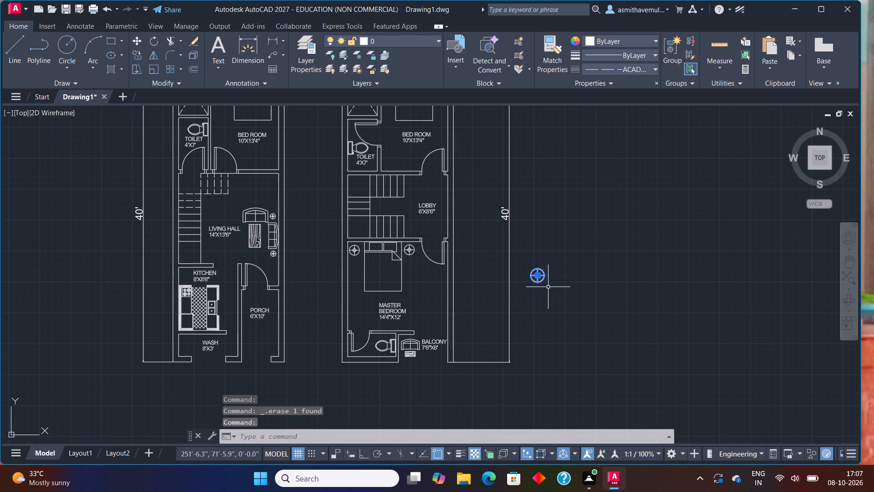
{"action": "key", "text": "Delete"}
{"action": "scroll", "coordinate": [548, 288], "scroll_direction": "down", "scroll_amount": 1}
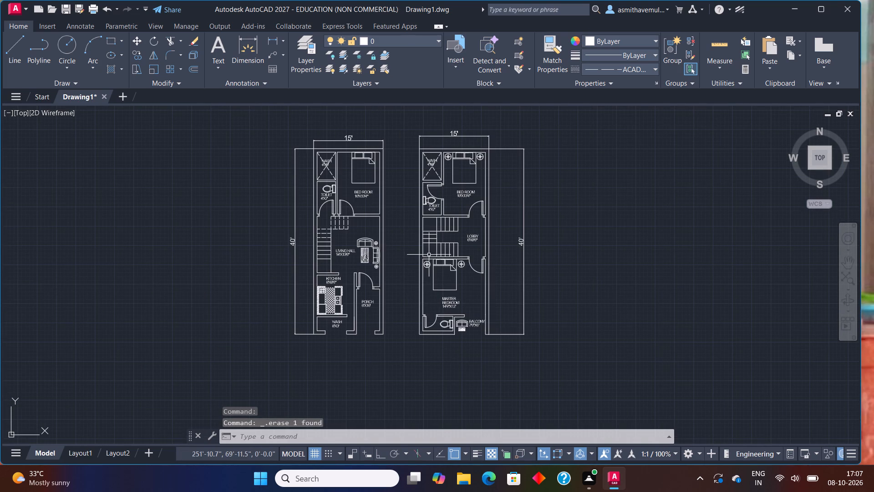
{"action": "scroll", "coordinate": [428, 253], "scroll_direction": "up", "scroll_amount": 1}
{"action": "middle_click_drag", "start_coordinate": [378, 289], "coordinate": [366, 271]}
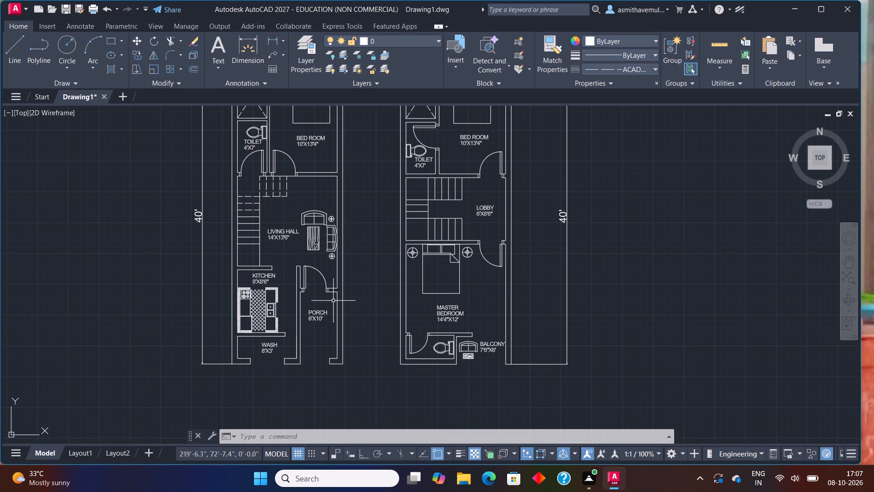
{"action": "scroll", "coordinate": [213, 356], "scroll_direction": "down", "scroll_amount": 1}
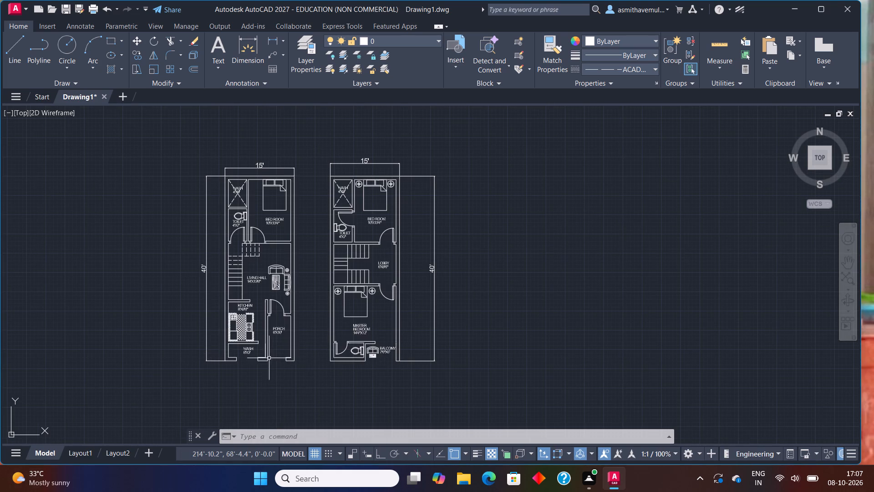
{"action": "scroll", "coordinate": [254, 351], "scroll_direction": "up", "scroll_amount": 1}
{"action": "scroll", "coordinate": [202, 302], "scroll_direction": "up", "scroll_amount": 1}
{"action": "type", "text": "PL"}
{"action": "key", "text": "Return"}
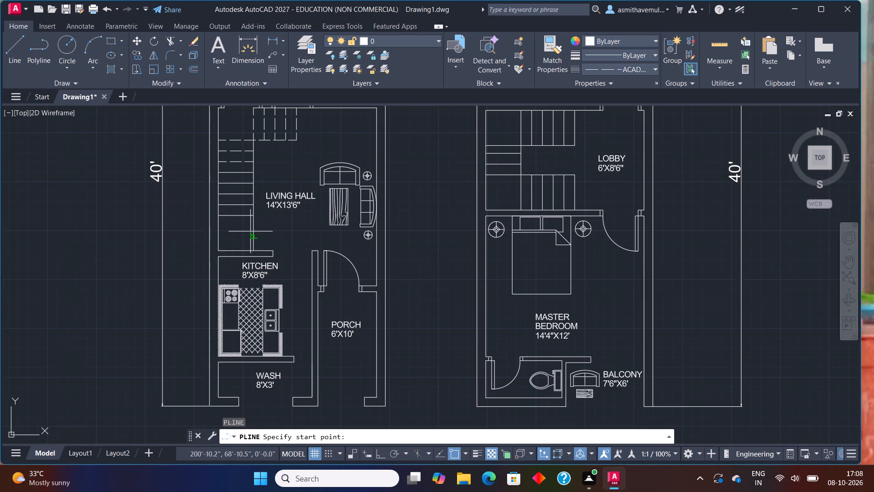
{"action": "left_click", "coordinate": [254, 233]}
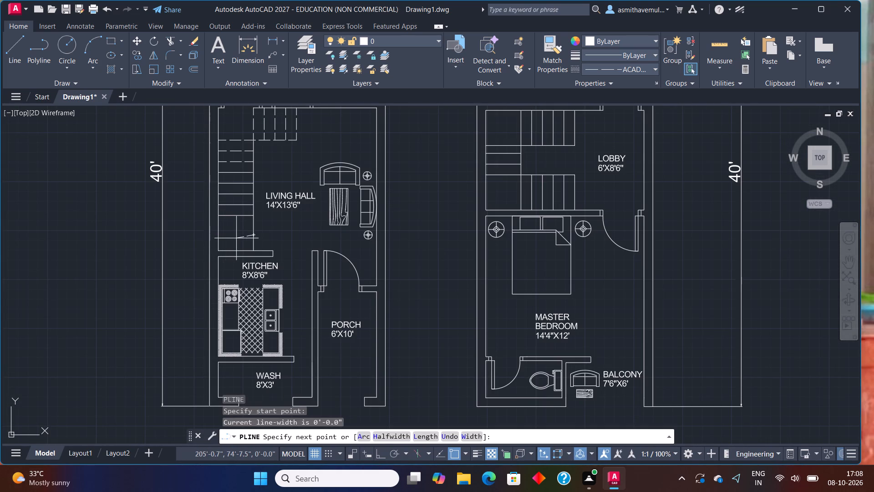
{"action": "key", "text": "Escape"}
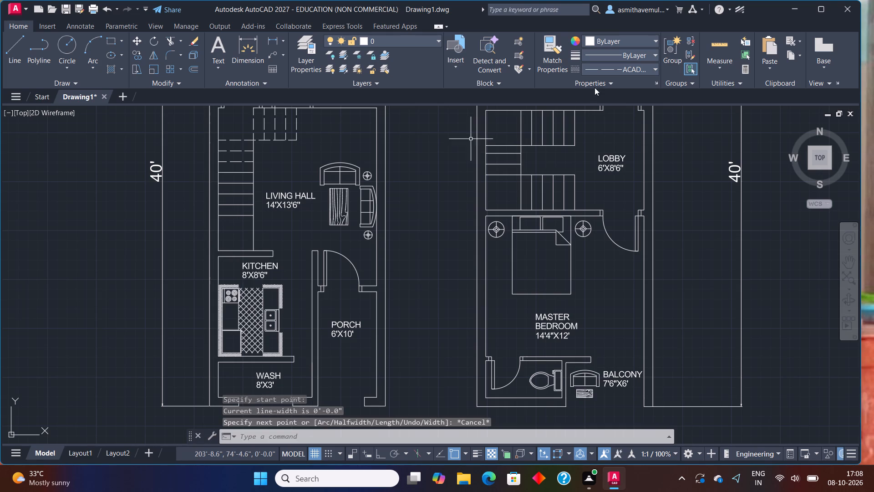
Set the current linetype to ByLayer.
{"action": "left_click", "coordinate": [638, 69]}
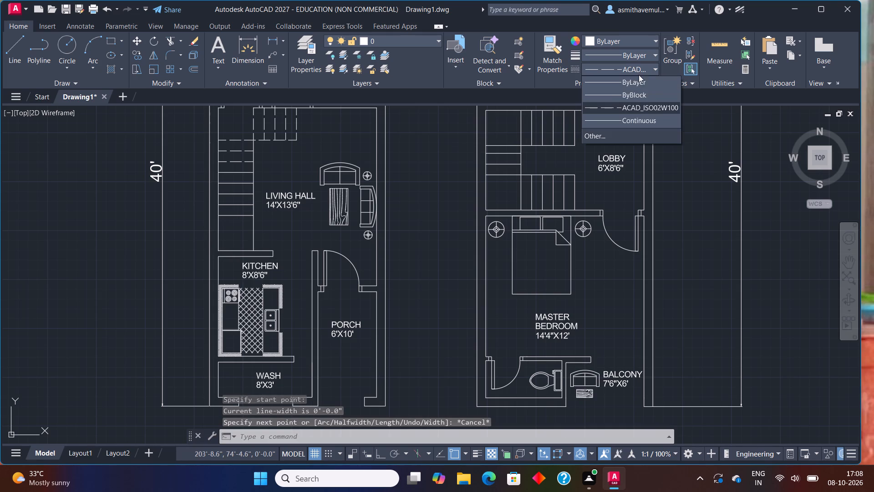
{"action": "left_click", "coordinate": [639, 84]}
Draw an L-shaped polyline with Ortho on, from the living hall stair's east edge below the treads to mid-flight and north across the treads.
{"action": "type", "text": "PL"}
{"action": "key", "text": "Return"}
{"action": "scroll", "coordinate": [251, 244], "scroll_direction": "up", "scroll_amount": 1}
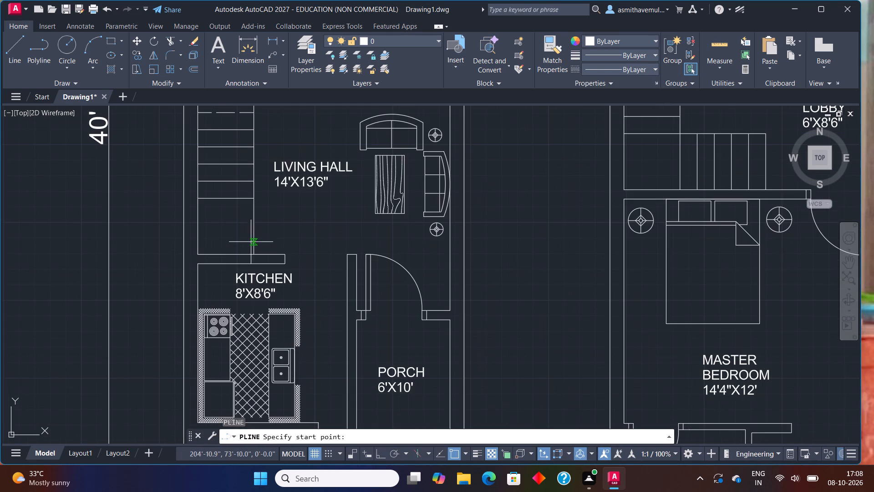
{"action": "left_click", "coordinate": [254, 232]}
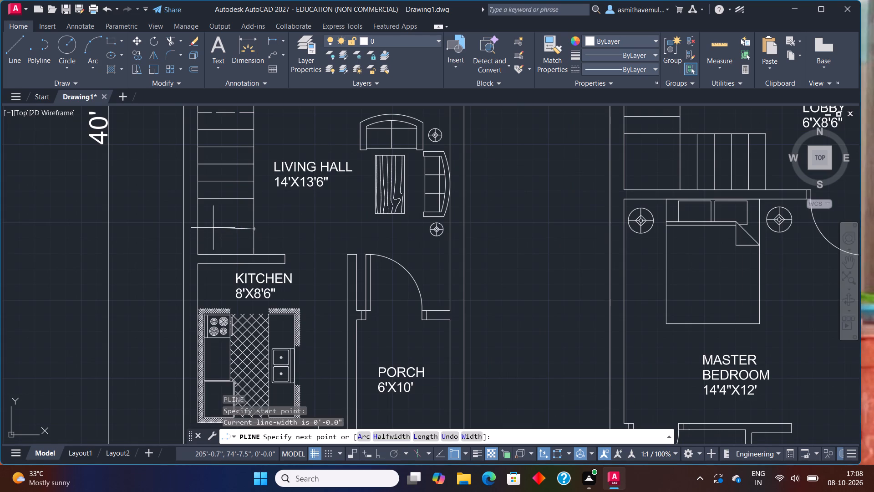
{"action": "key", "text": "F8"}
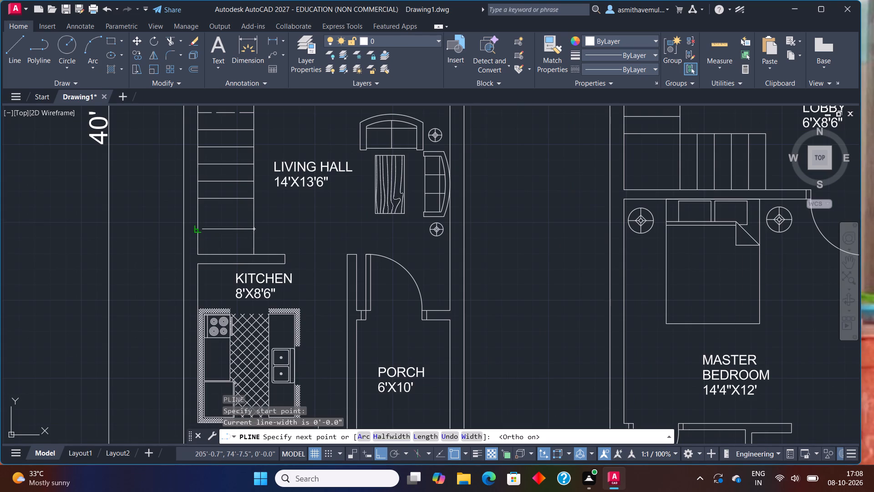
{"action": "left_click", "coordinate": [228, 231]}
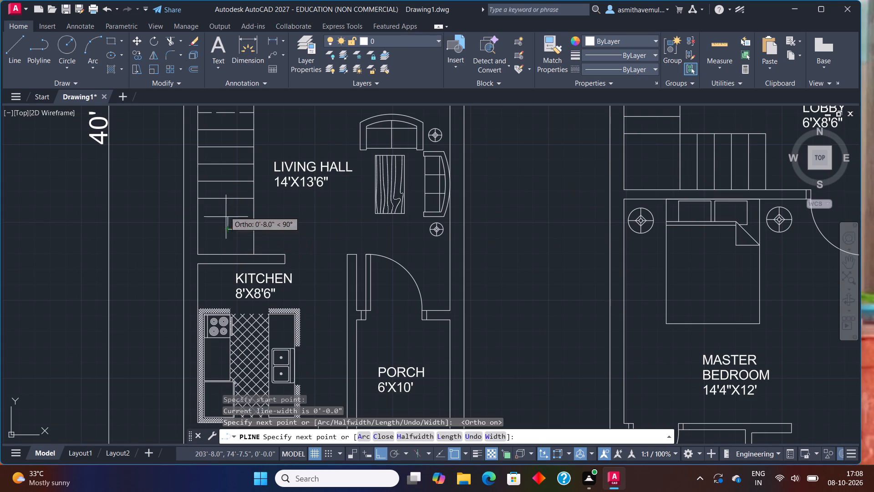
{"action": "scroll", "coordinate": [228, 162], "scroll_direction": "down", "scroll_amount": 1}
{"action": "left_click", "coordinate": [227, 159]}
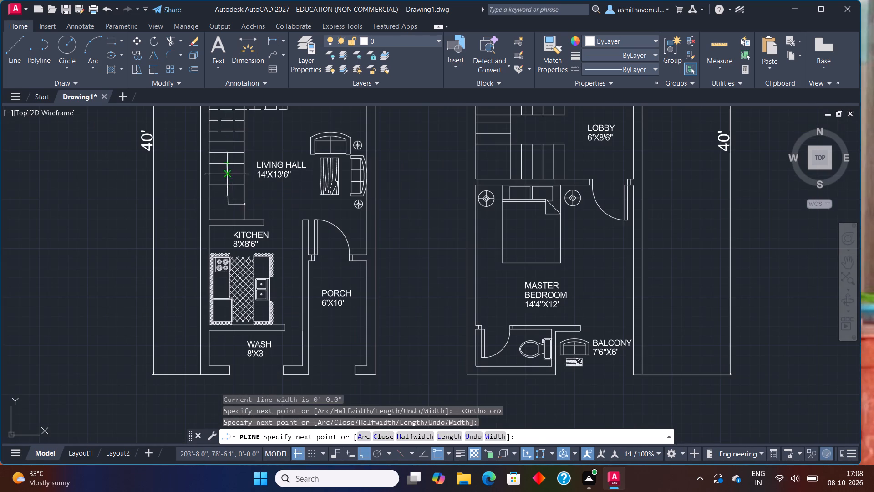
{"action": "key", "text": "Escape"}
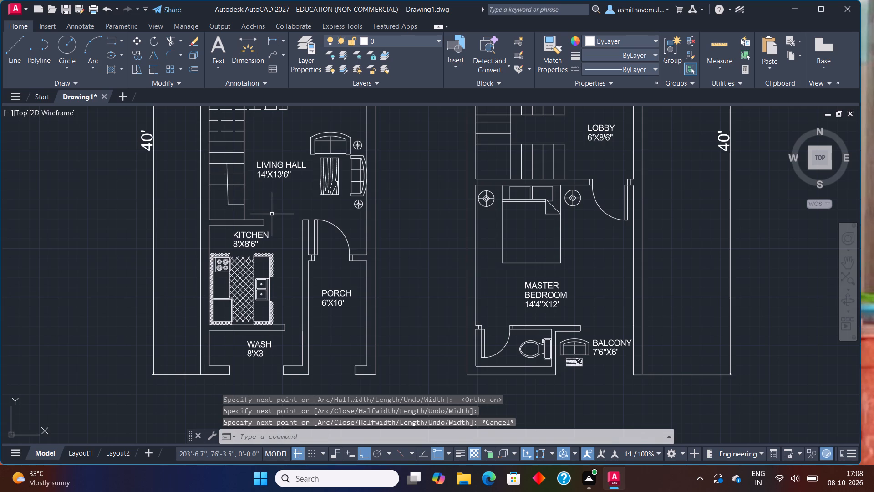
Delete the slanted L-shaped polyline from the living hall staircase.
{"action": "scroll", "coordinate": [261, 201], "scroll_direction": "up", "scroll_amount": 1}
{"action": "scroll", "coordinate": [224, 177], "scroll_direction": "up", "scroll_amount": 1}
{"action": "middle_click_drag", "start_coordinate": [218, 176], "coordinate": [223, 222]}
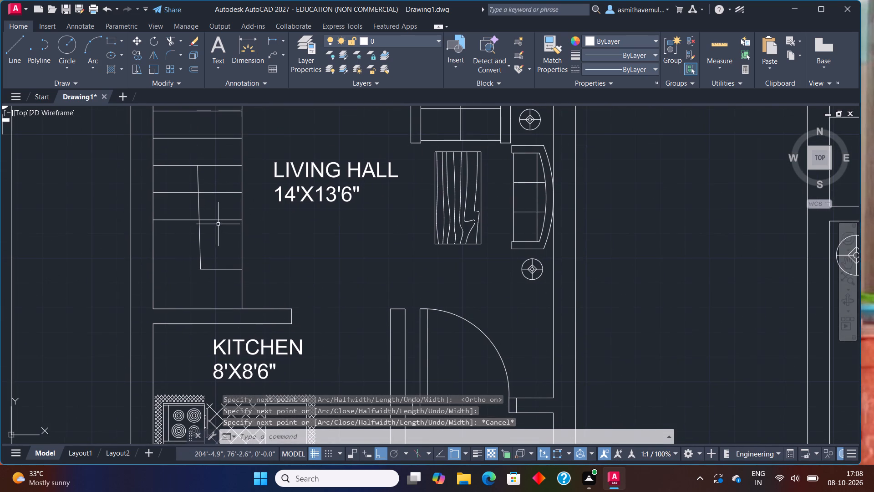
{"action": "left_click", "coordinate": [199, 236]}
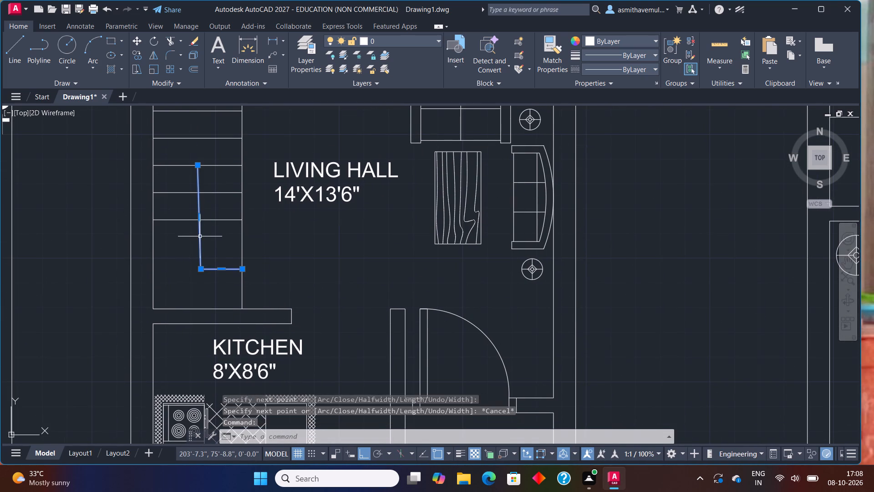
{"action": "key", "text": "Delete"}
Draw an orthogonal polyline from the living hall stair's east edge below the treads, about 1'-9" west and about 3'-7" north.
{"action": "type", "text": "PL"}
{"action": "key", "text": "Return"}
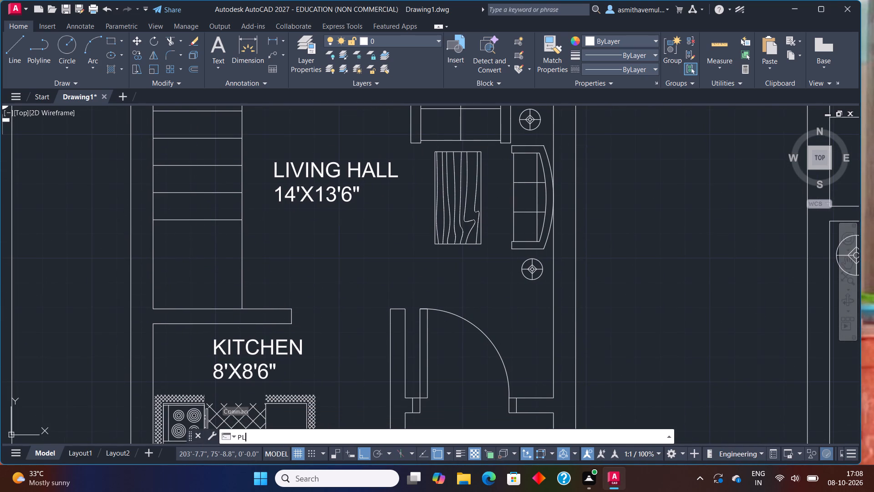
{"action": "left_click", "coordinate": [242, 266]}
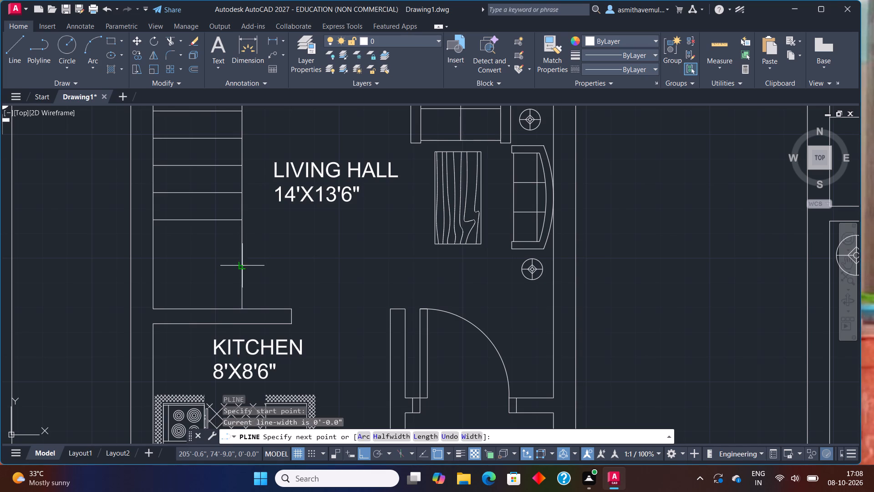
{"action": "left_click", "coordinate": [189, 263]}
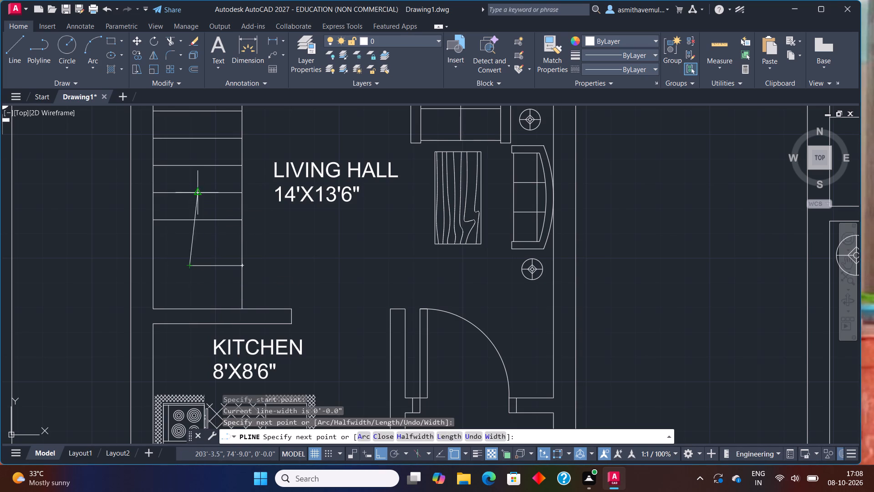
{"action": "key", "text": "F8"}
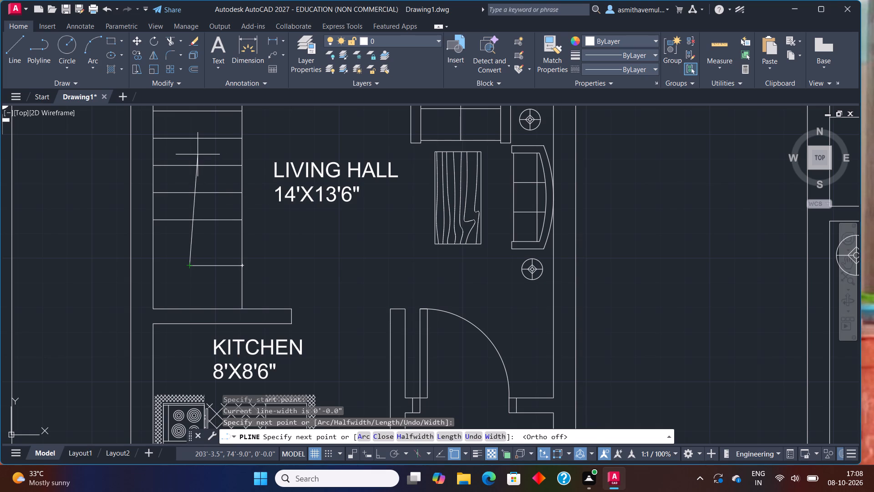
{"action": "key", "text": "F8"}
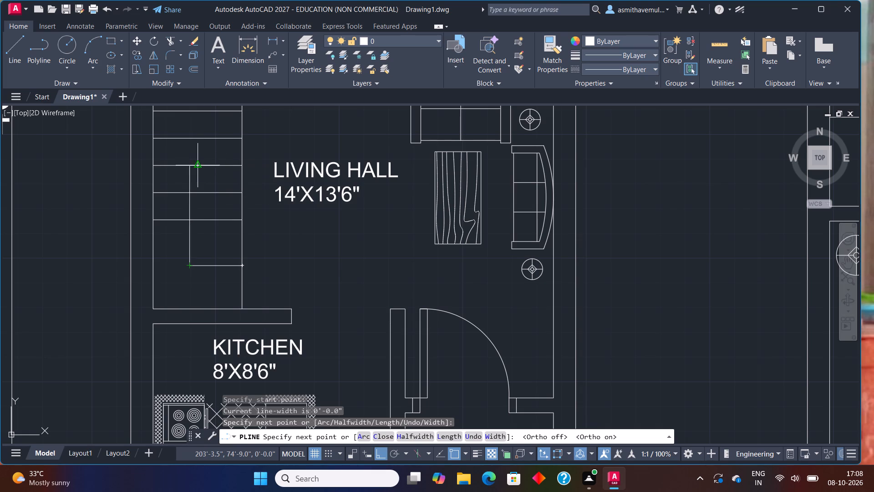
{"action": "left_click", "coordinate": [188, 159]}
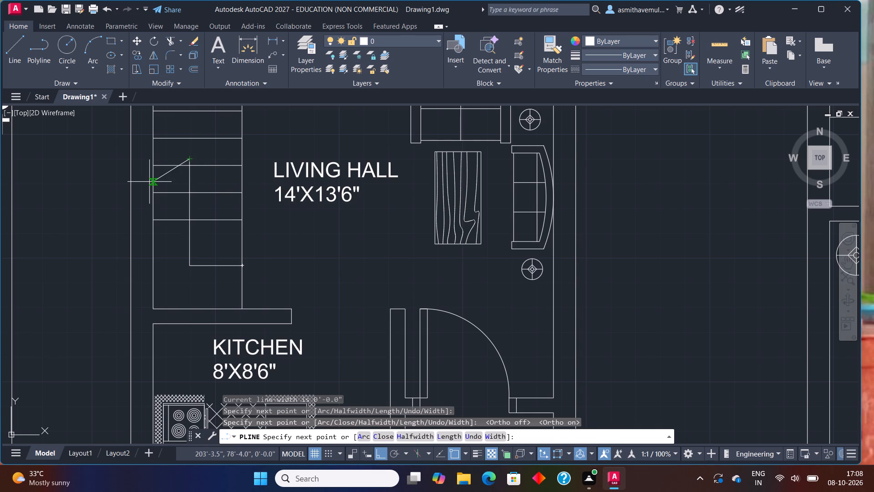
{"action": "key", "text": "Escape"}
Add a solid arrowhead polyline about 1' long at the stair line's north end, with starting half-width 6" and ending half-width 0.
{"action": "key", "text": "o"}
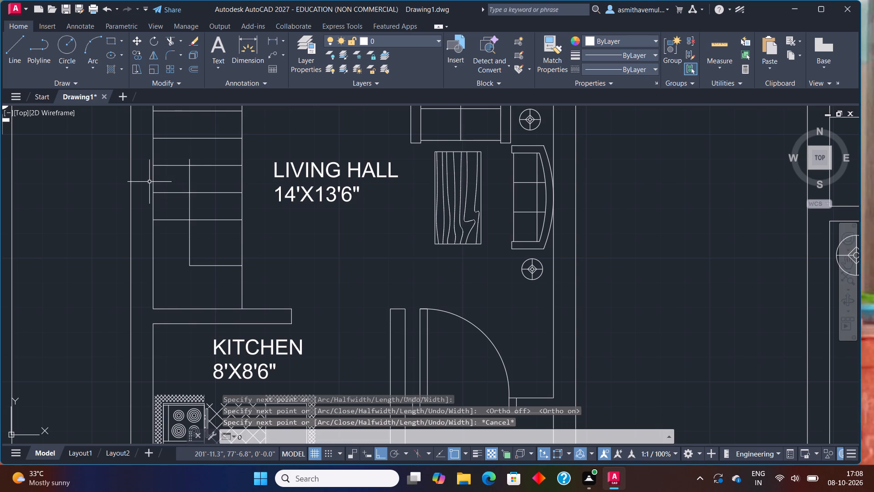
{"action": "key", "text": "BackSpace"}
{"action": "type", "text": "PL"}
{"action": "key", "text": "Return"}
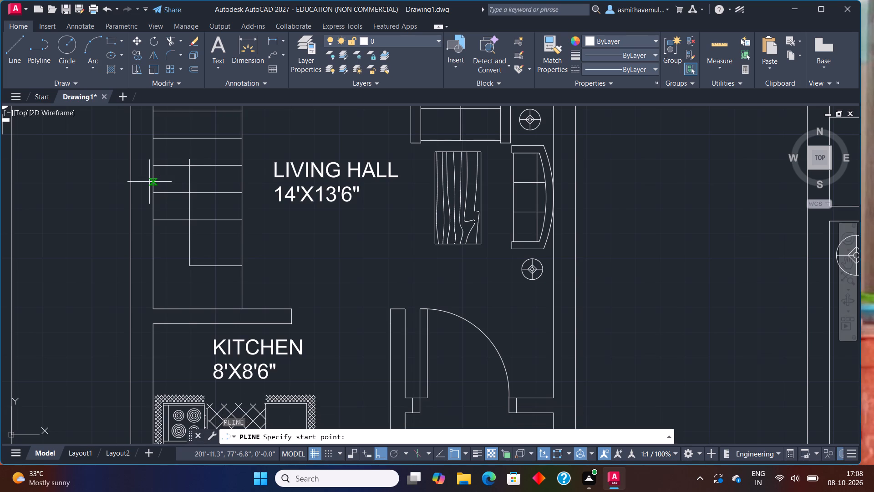
{"action": "left_click", "coordinate": [192, 157]}
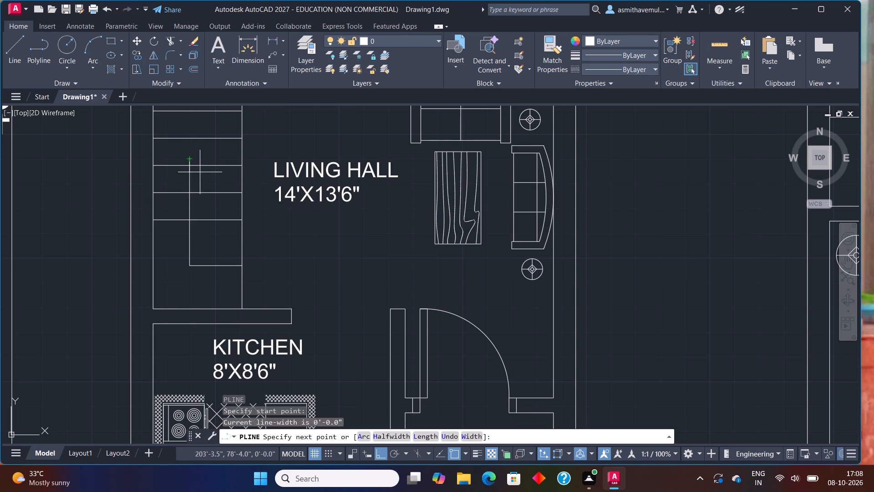
{"action": "left_click", "coordinate": [384, 436]}
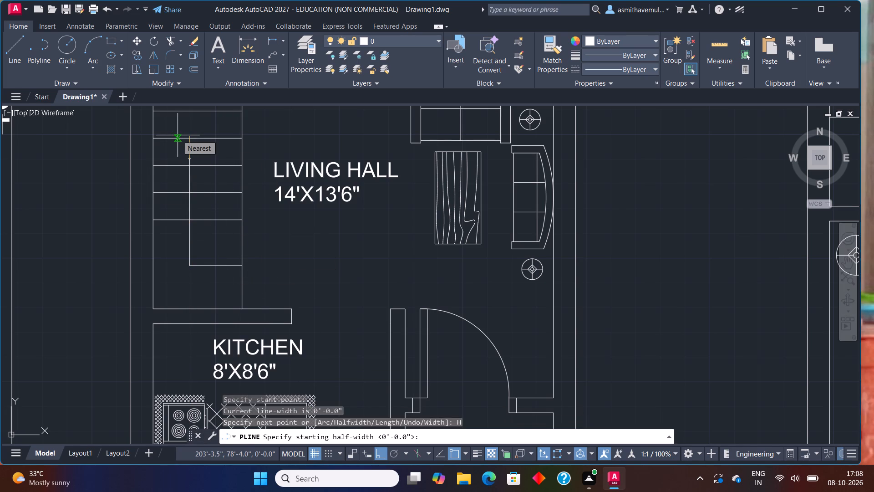
{"action": "type", "text": "6\""}
{"action": "key", "text": "Return"}
{"action": "key", "text": "0"}
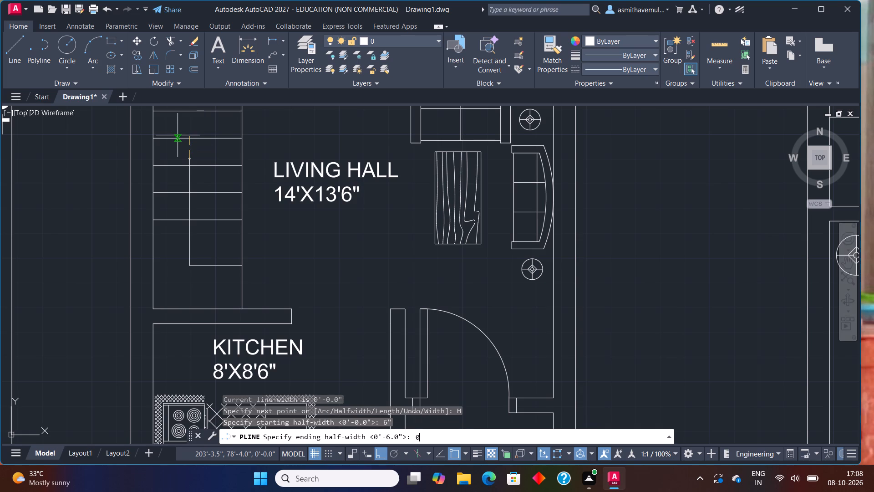
{"action": "key", "text": "Return"}
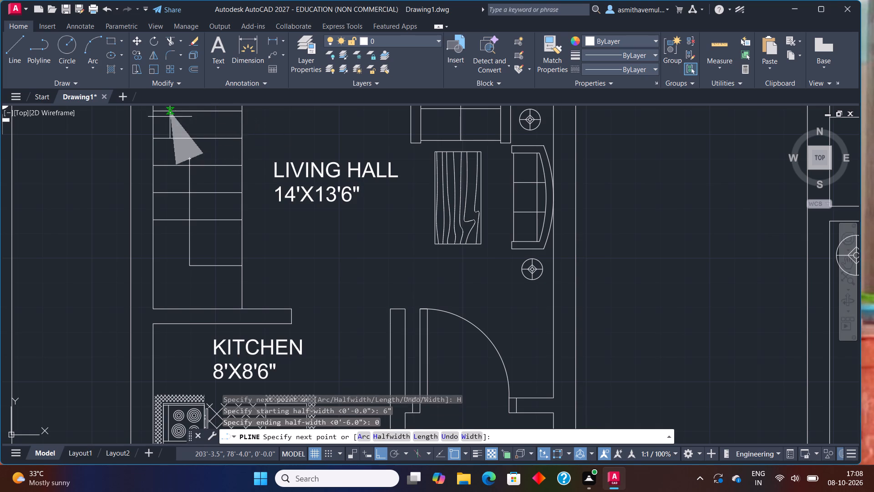
{"action": "left_click", "coordinate": [179, 128]}
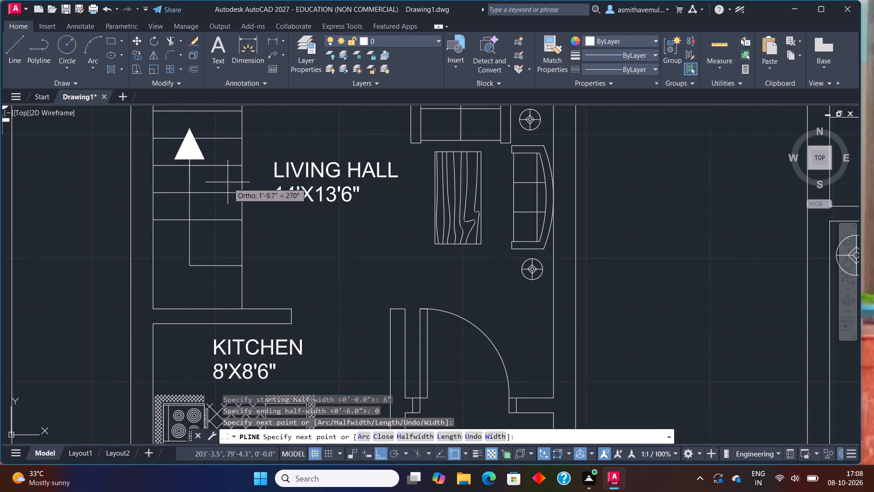
{"action": "key", "text": "Escape"}
Draw a U-shaped orthogonal polyline through the lobby staircase from its lower flight's east end, about 6'-7" west, 5'-6" north and 3'-5" east.
{"action": "scroll", "coordinate": [259, 201], "scroll_direction": "down", "scroll_amount": 1}
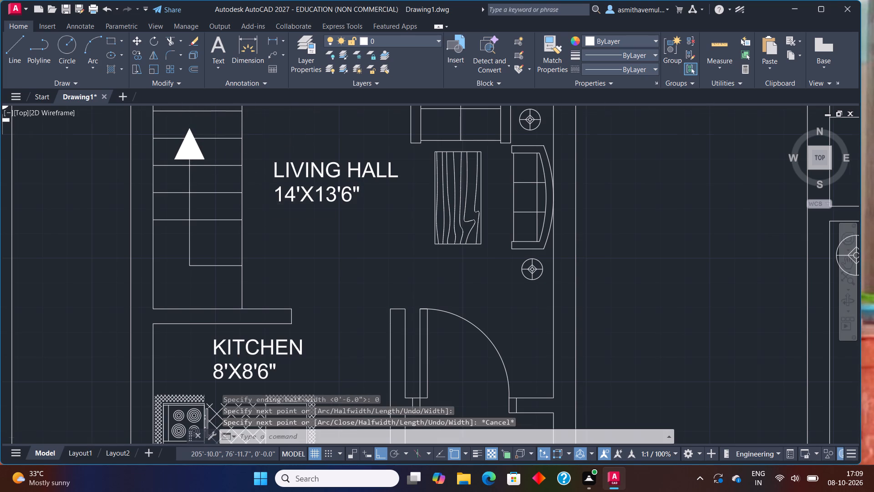
{"action": "scroll", "coordinate": [259, 201], "scroll_direction": "down", "scroll_amount": 1}
{"action": "middle_click_drag", "start_coordinate": [586, 195], "coordinate": [504, 220]}
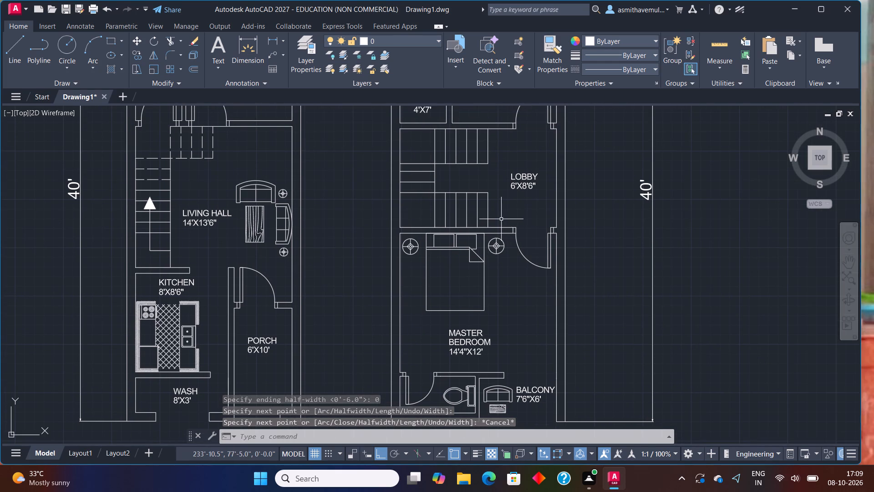
{"action": "scroll", "coordinate": [499, 216], "scroll_direction": "up", "scroll_amount": 1}
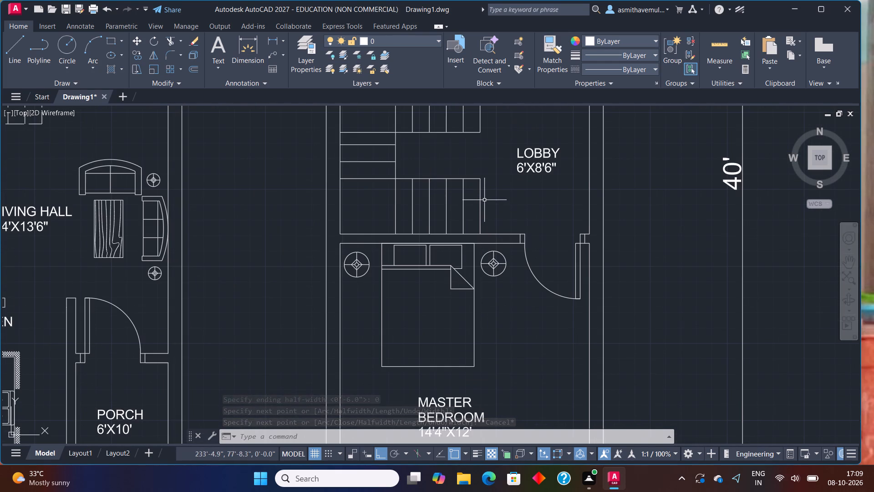
{"action": "middle_click_drag", "start_coordinate": [483, 200], "coordinate": [468, 231]}
{"action": "type", "text": "PL"}
{"action": "key", "text": "Return"}
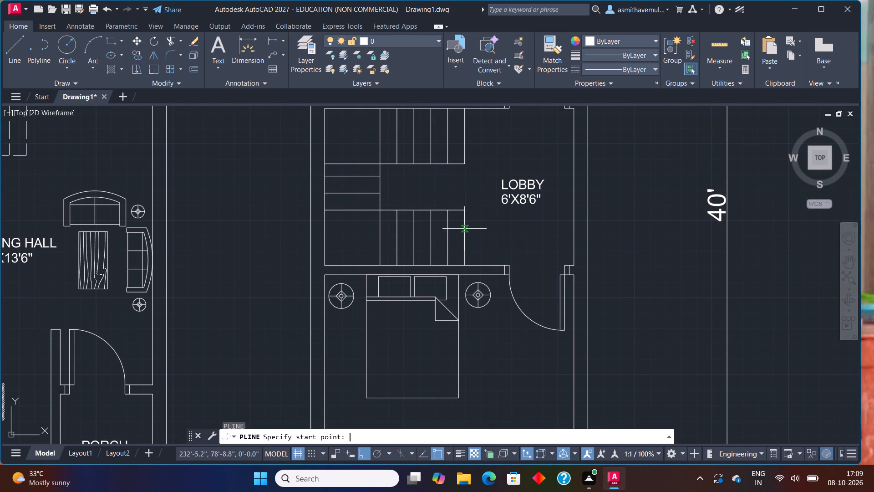
{"action": "left_click", "coordinate": [462, 239]}
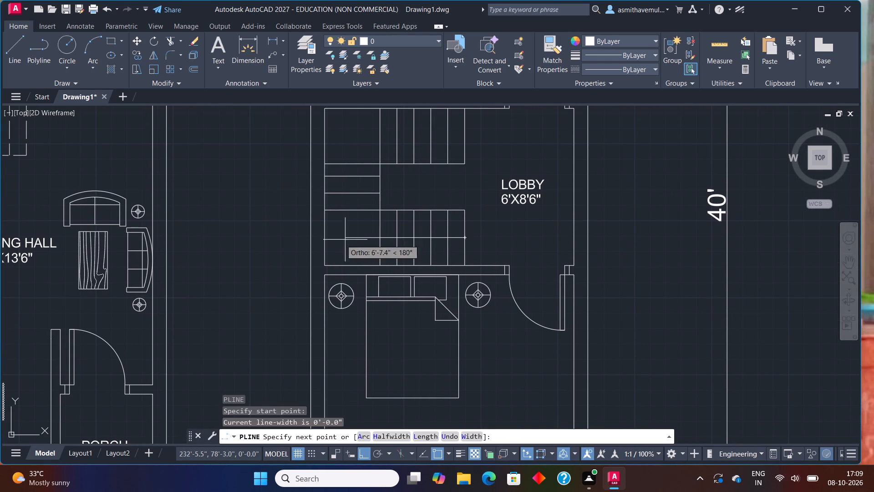
{"action": "left_click", "coordinate": [345, 239]}
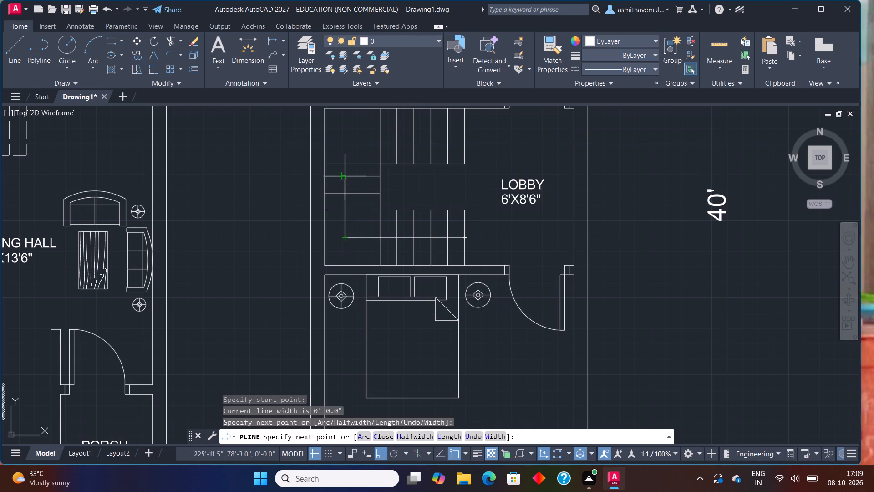
{"action": "left_click", "coordinate": [342, 135]}
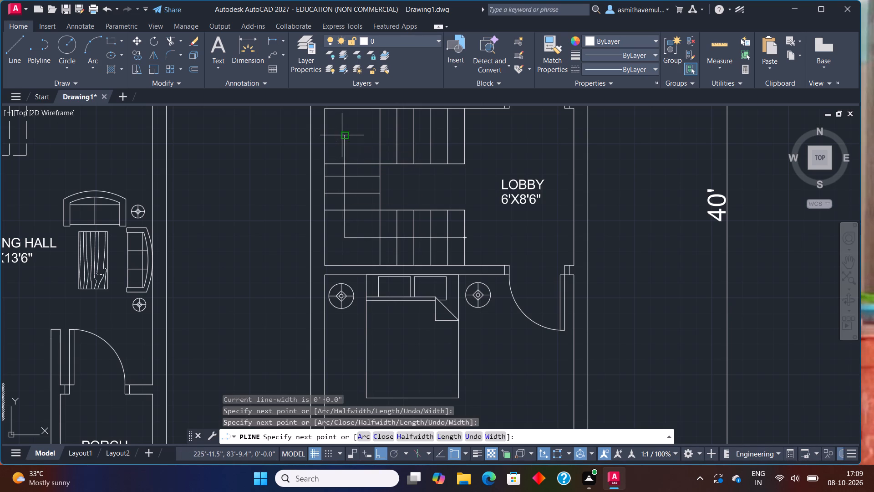
{"action": "left_click", "coordinate": [408, 136]}
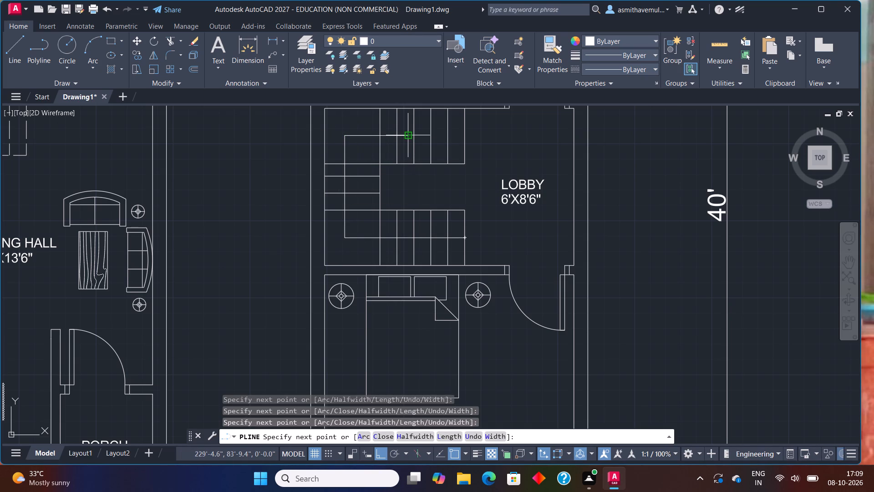
{"action": "key", "text": "Escape"}
Add a solid east-pointing arrowhead polyline about 1'-3" long at the lobby stair line's upper end, with starting half-width 6" and ending half-width 0.
{"action": "type", "text": "PL"}
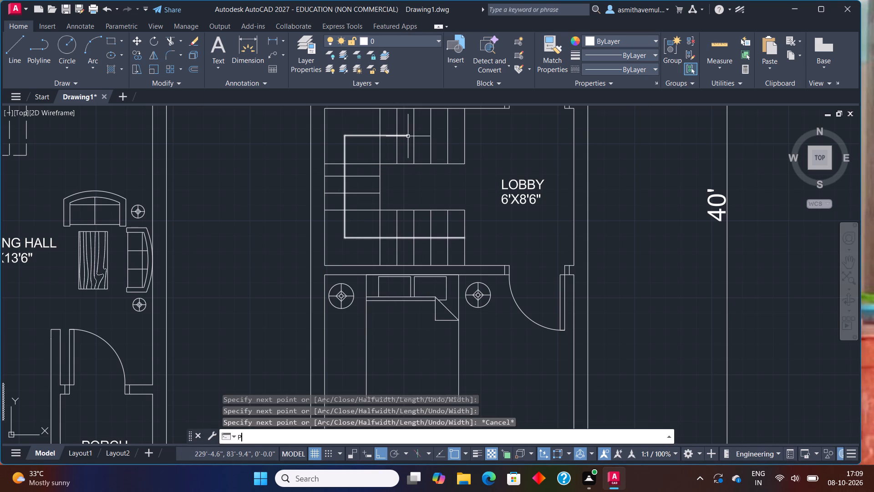
{"action": "key", "text": "Return"}
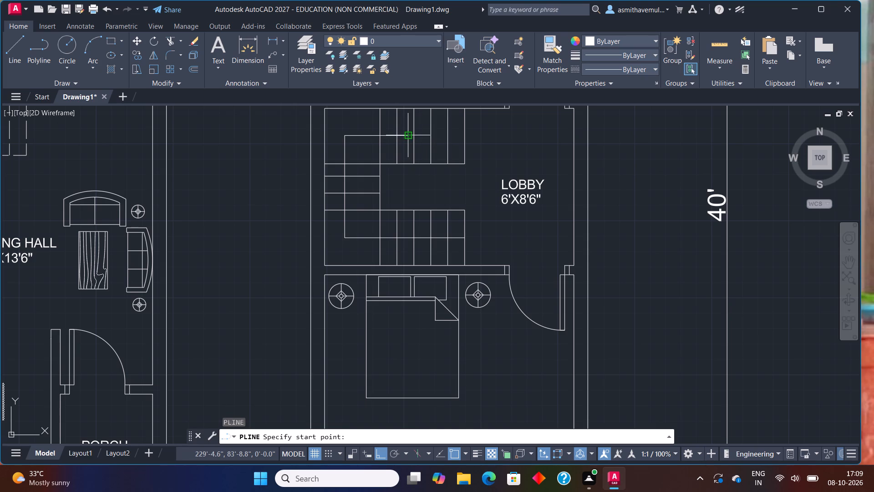
{"action": "left_click", "coordinate": [407, 135]}
{"action": "left_click", "coordinate": [382, 434]}
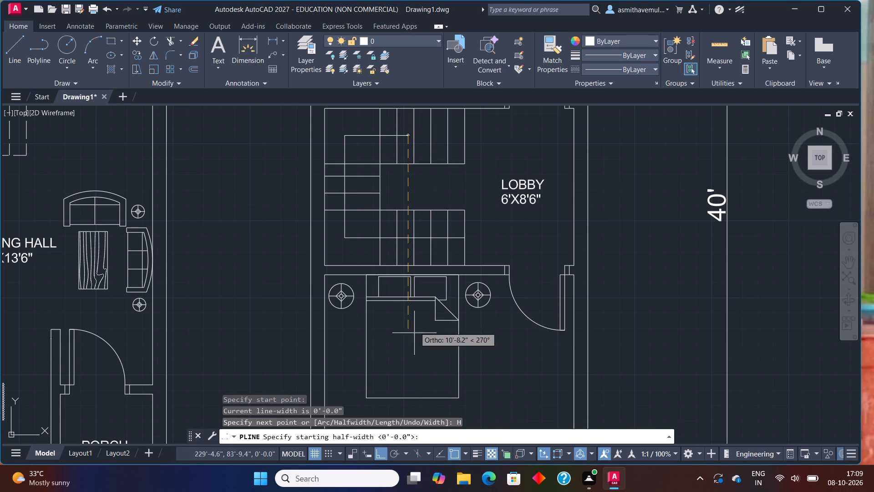
{"action": "type", "text": "6\""}
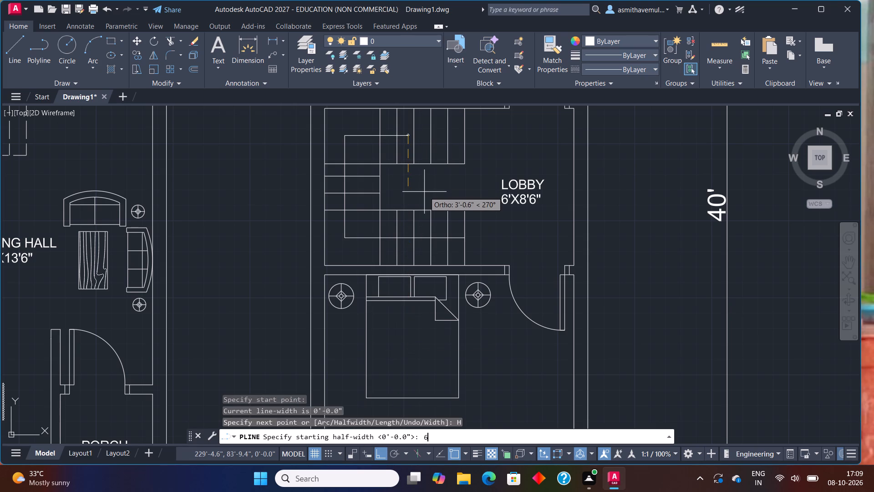
{"action": "key", "text": "Return"}
{"action": "key", "text": "0"}
{"action": "key", "text": "Return"}
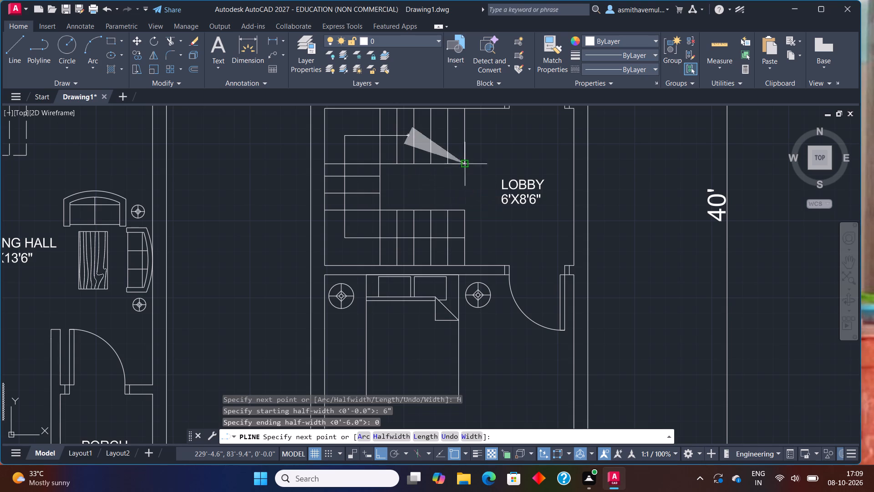
{"action": "left_click", "coordinate": [431, 139]}
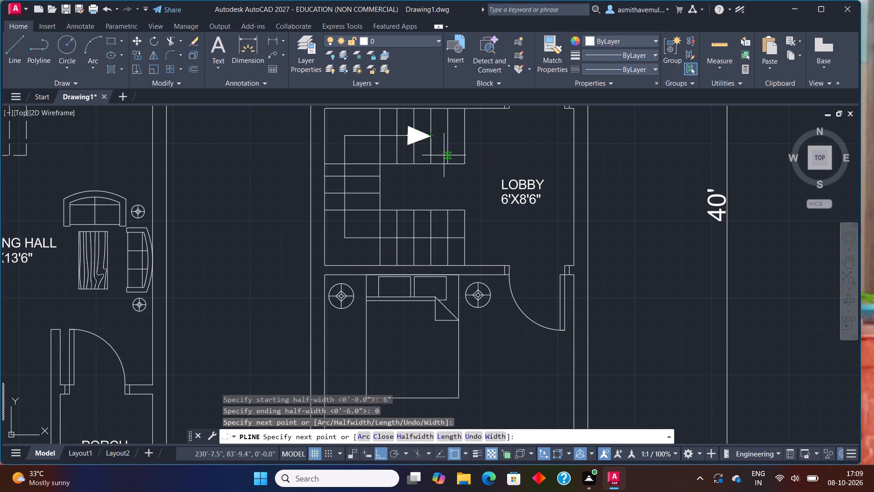
{"action": "key", "text": "Escape"}
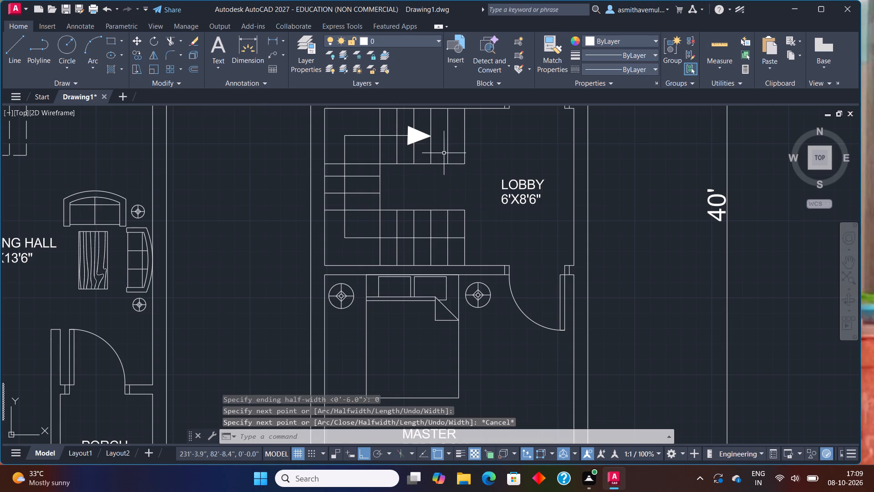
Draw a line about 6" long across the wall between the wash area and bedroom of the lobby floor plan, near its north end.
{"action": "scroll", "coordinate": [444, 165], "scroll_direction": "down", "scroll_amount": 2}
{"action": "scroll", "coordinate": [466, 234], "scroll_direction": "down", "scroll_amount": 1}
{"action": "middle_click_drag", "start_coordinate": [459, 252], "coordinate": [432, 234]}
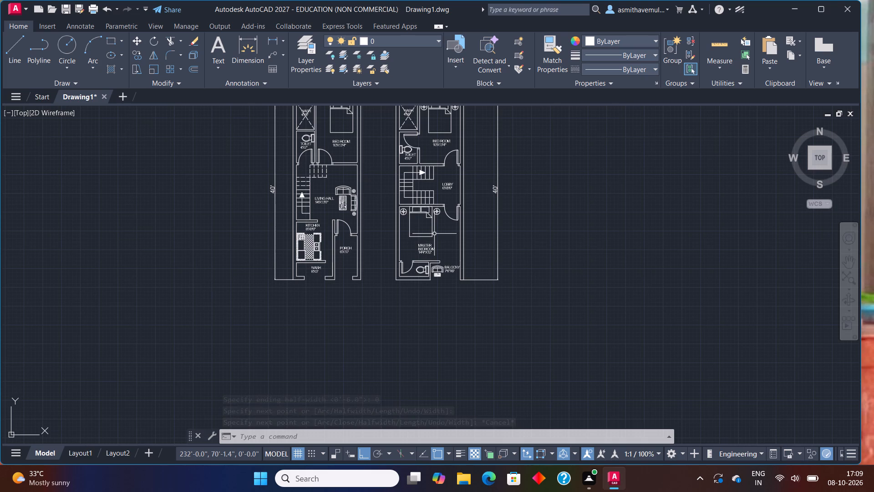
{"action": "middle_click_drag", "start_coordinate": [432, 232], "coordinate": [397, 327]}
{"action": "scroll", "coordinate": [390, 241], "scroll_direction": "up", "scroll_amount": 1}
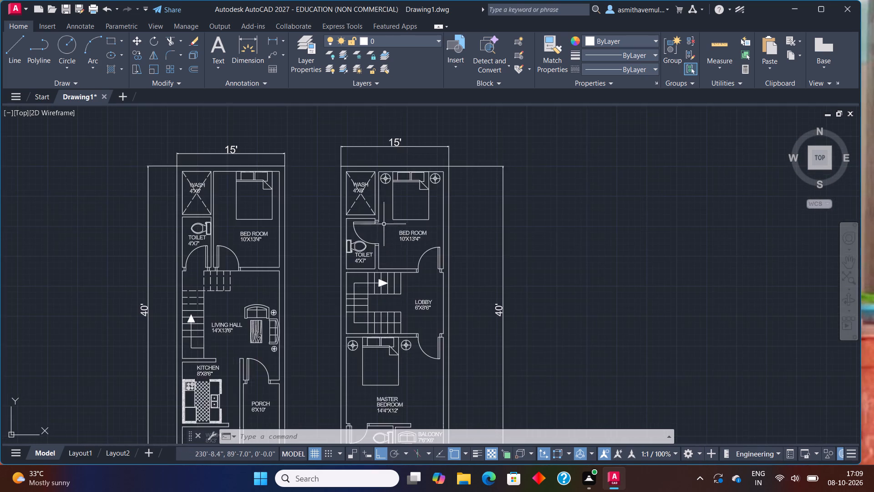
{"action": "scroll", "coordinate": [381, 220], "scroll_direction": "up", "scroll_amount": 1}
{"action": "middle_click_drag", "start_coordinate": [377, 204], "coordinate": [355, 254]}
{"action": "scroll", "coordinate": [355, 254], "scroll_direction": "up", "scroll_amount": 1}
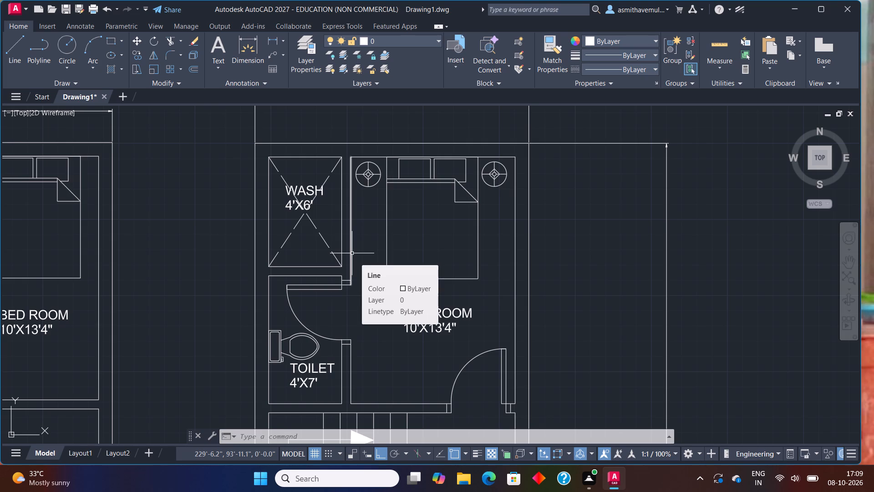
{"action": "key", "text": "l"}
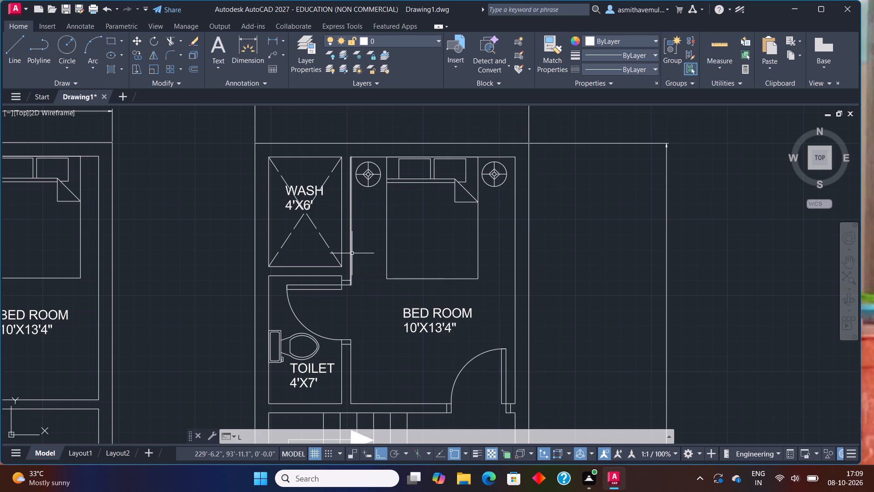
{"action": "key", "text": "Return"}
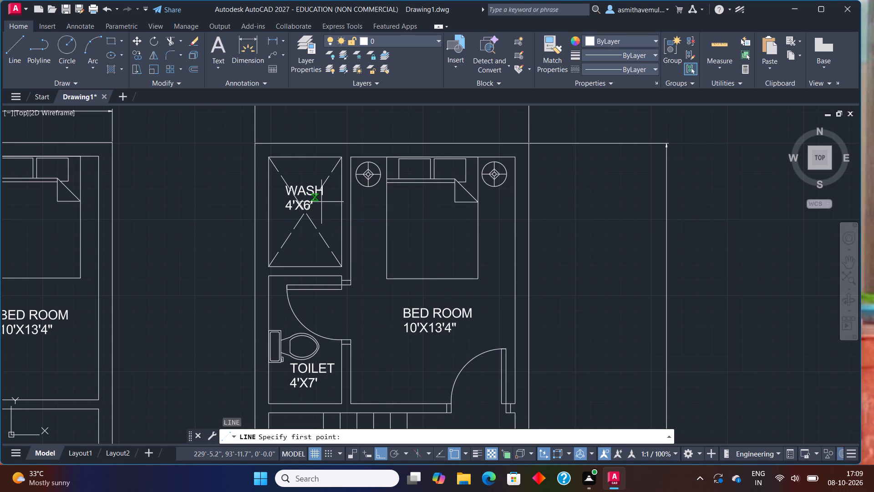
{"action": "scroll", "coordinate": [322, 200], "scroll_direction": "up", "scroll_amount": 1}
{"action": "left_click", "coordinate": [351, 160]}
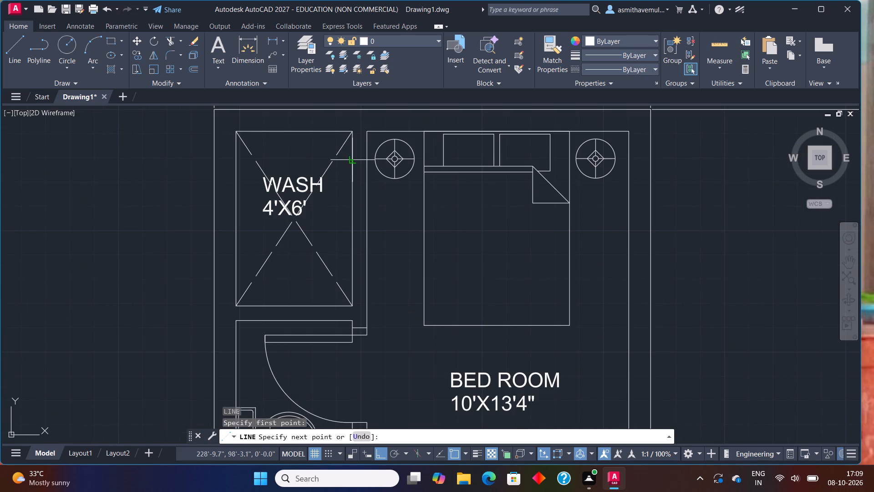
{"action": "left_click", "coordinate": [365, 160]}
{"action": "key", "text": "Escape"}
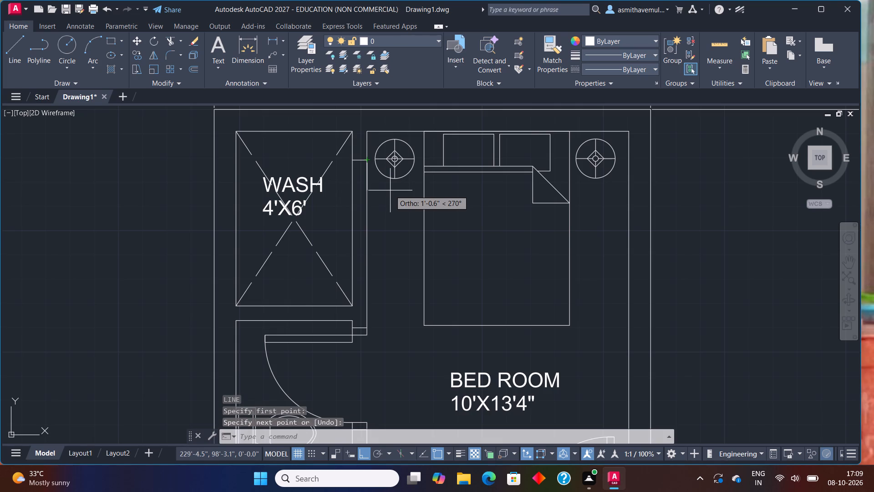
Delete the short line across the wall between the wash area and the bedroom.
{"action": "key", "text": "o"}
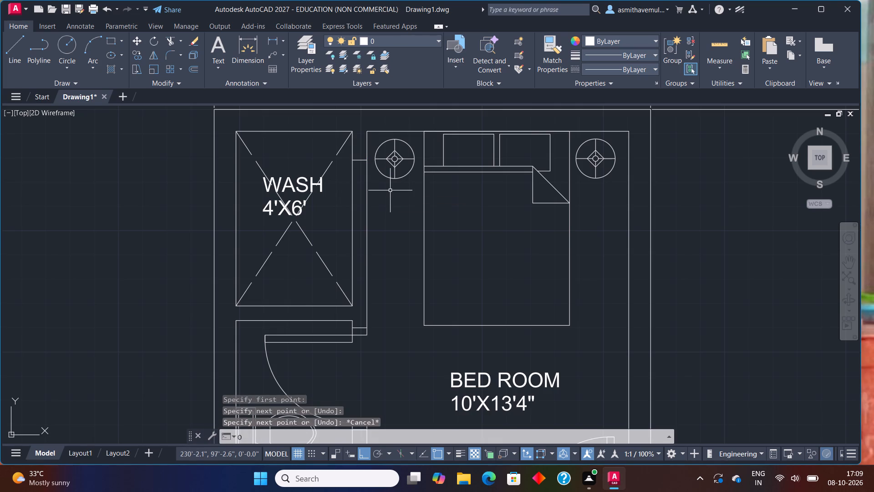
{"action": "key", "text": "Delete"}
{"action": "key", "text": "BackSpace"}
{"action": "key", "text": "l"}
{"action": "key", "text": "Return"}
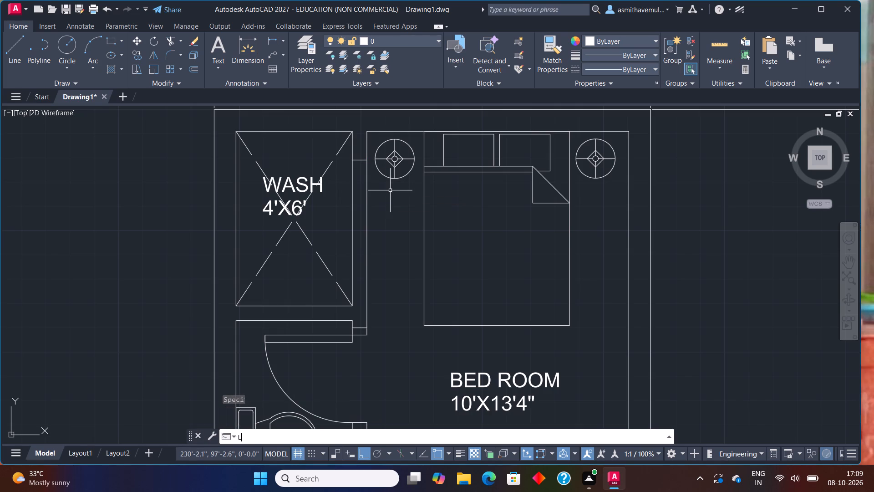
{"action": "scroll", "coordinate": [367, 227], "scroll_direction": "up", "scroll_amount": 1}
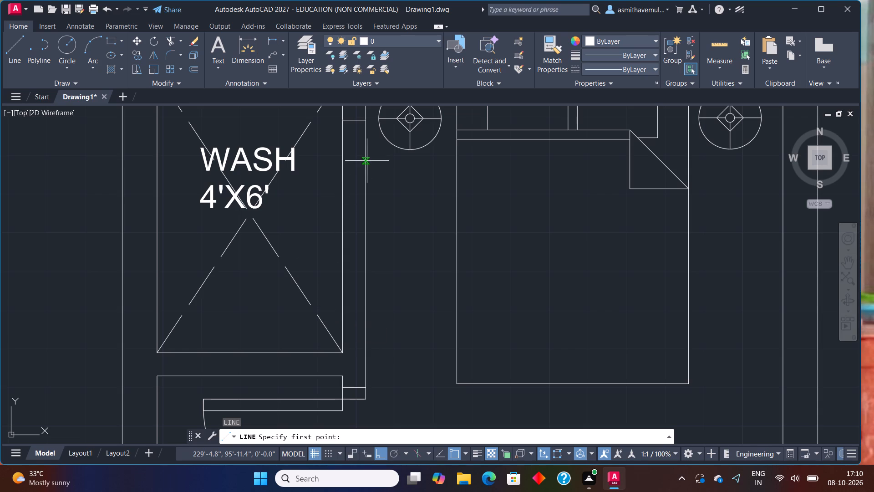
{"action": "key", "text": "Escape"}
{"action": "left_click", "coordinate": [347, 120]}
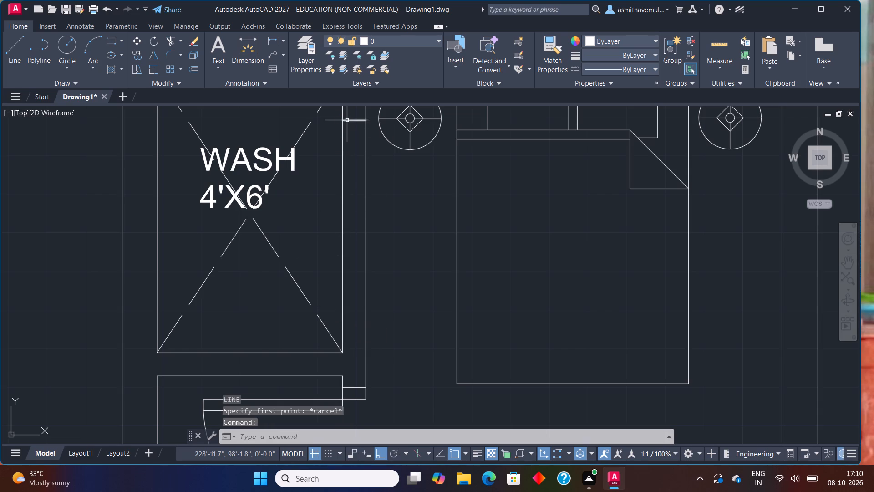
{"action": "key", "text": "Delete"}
Examine the toilet and bedroom walls and doors in the floor plan with the living hall.
{"action": "scroll", "coordinate": [359, 236], "scroll_direction": "down", "scroll_amount": 2}
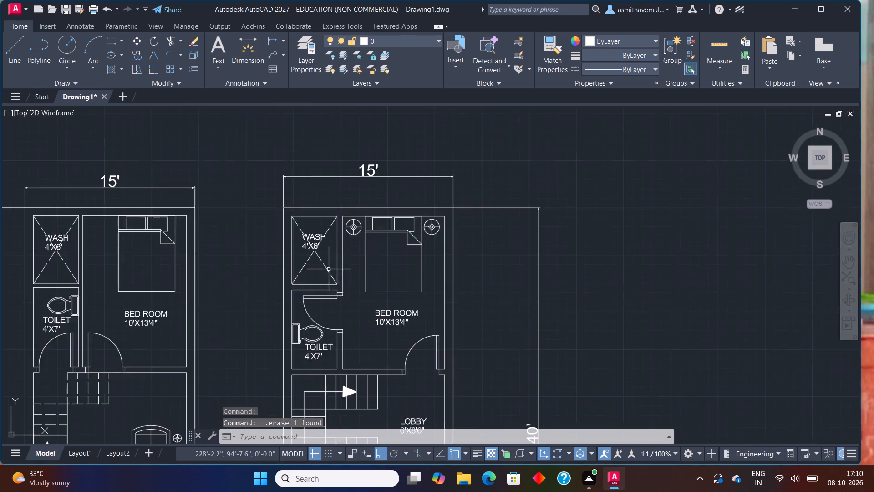
{"action": "scroll", "coordinate": [327, 272], "scroll_direction": "down", "scroll_amount": 2}
{"action": "middle_click_drag", "start_coordinate": [258, 292], "coordinate": [500, 229]}
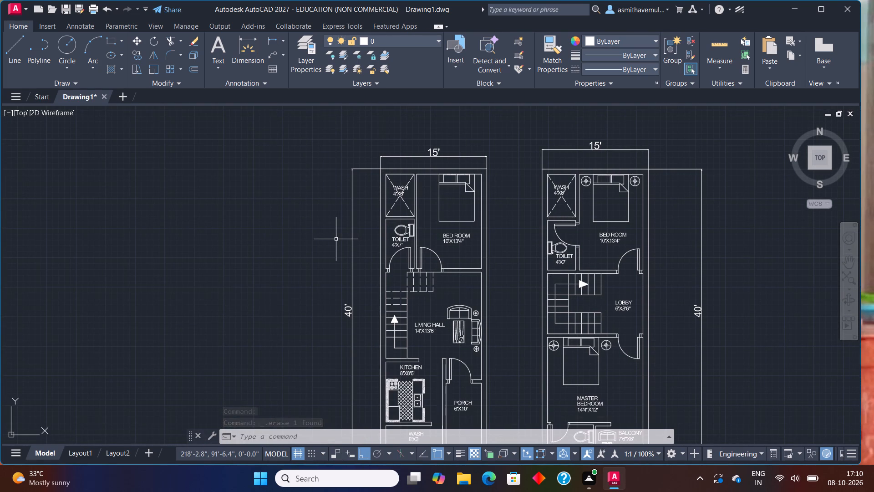
{"action": "scroll", "coordinate": [410, 241], "scroll_direction": "up", "scroll_amount": 1}
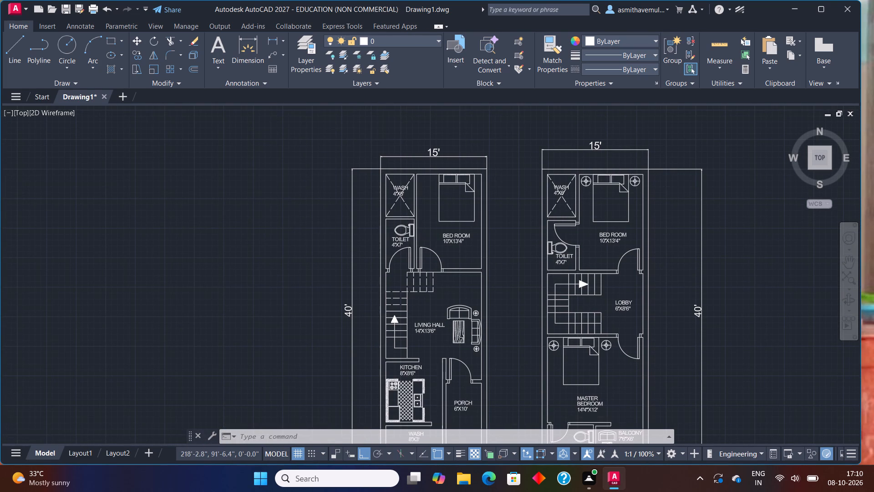
{"action": "scroll", "coordinate": [410, 241], "scroll_direction": "up", "scroll_amount": 1}
{"action": "middle_click_drag", "start_coordinate": [466, 243], "coordinate": [457, 241]}
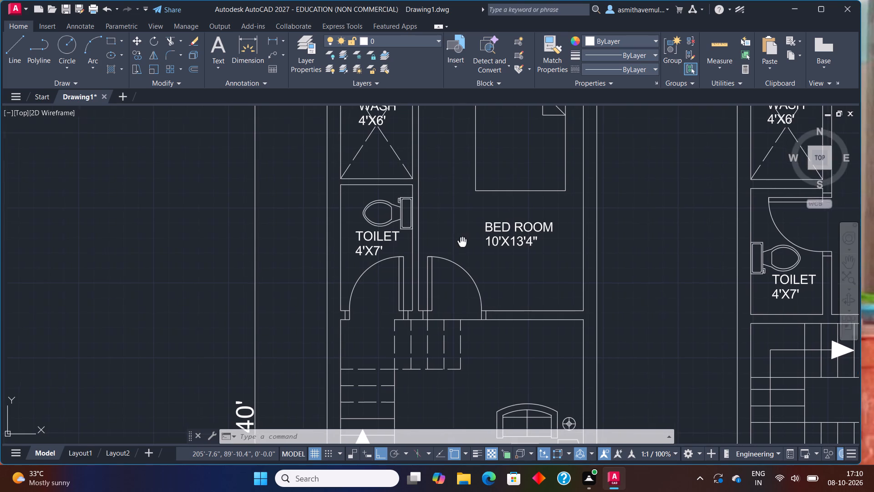
{"action": "middle_click_drag", "start_coordinate": [457, 241], "coordinate": [437, 236]}
{"action": "scroll", "coordinate": [435, 235], "scroll_direction": "up", "scroll_amount": 1}
{"action": "scroll", "coordinate": [344, 244], "scroll_direction": "down", "scroll_amount": 1}
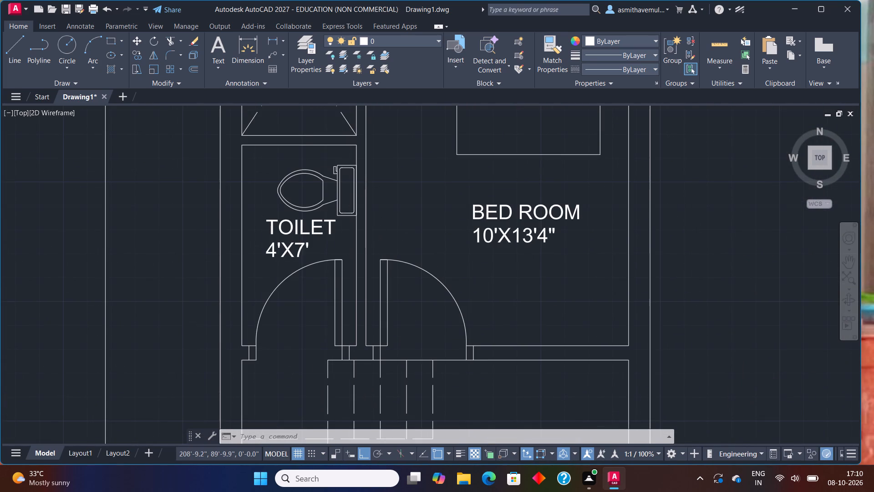
{"action": "scroll", "coordinate": [350, 226], "scroll_direction": "up", "scroll_amount": 1}
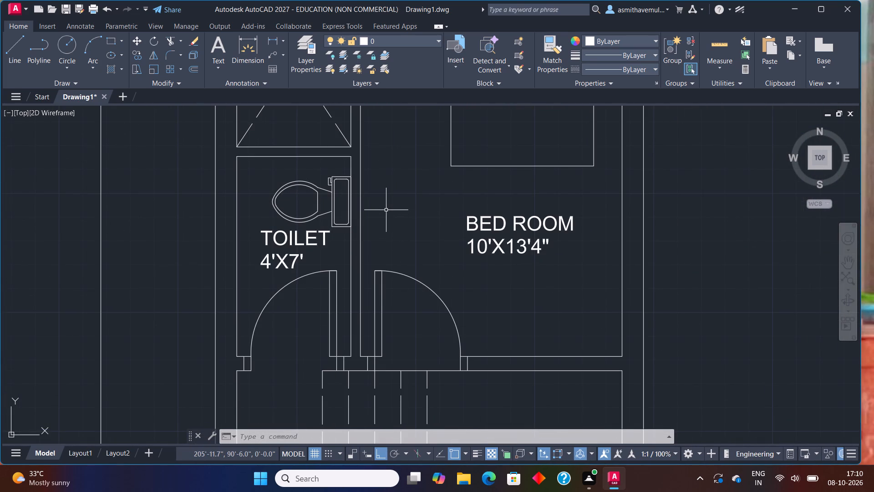
{"action": "scroll", "coordinate": [140, 329], "scroll_direction": "down", "scroll_amount": 1}
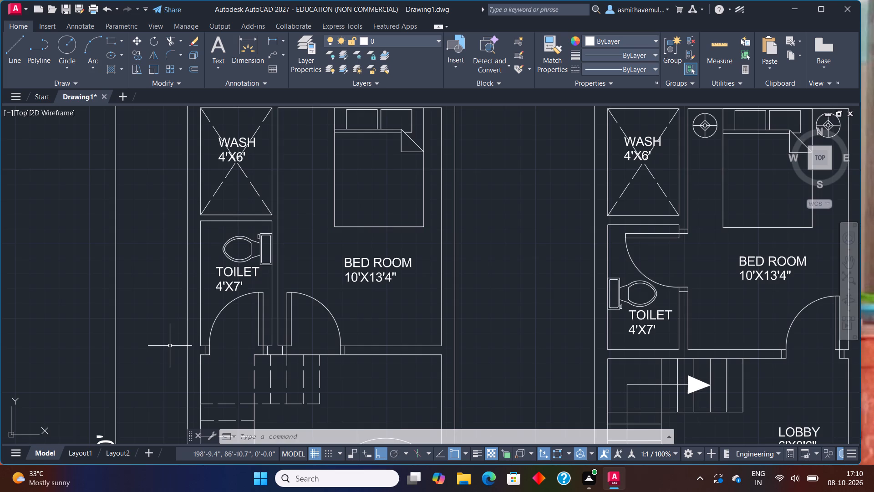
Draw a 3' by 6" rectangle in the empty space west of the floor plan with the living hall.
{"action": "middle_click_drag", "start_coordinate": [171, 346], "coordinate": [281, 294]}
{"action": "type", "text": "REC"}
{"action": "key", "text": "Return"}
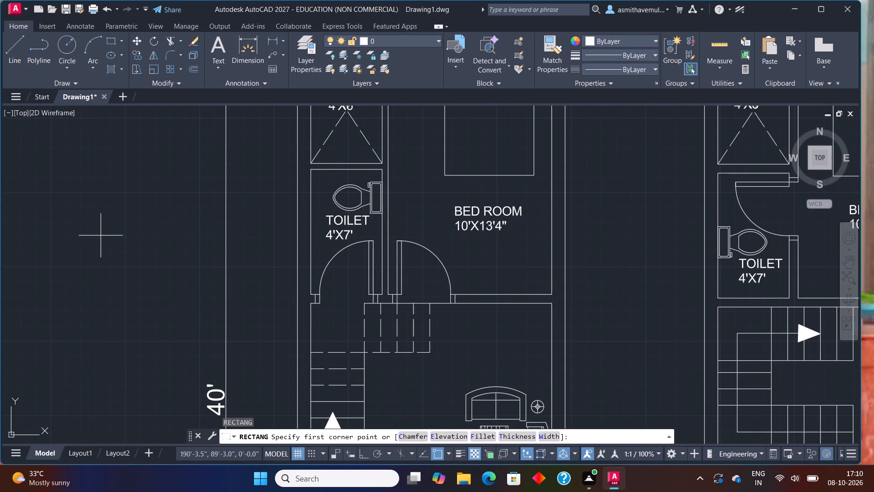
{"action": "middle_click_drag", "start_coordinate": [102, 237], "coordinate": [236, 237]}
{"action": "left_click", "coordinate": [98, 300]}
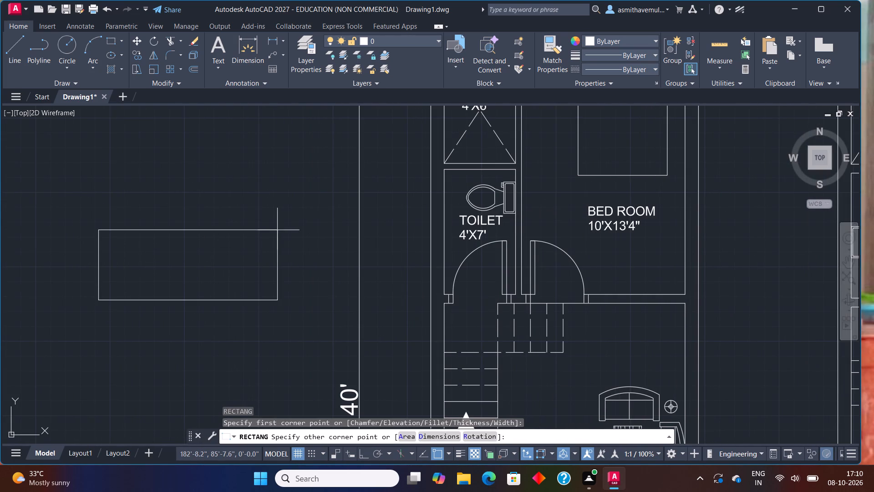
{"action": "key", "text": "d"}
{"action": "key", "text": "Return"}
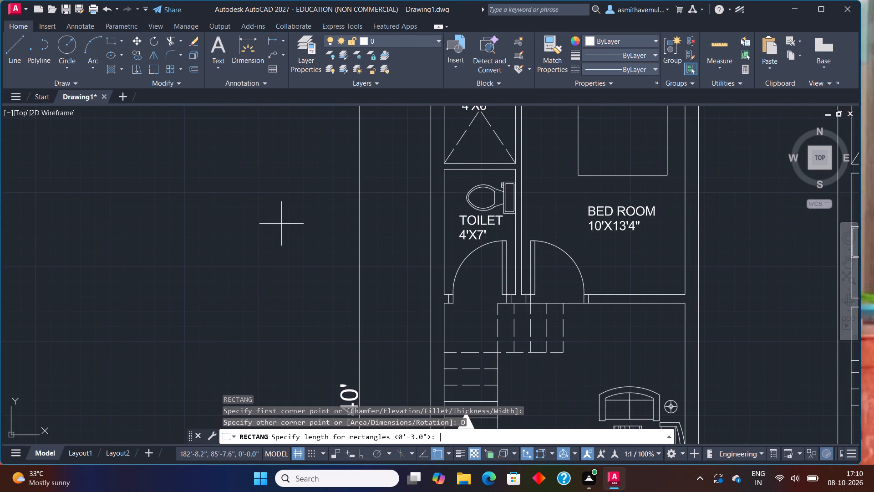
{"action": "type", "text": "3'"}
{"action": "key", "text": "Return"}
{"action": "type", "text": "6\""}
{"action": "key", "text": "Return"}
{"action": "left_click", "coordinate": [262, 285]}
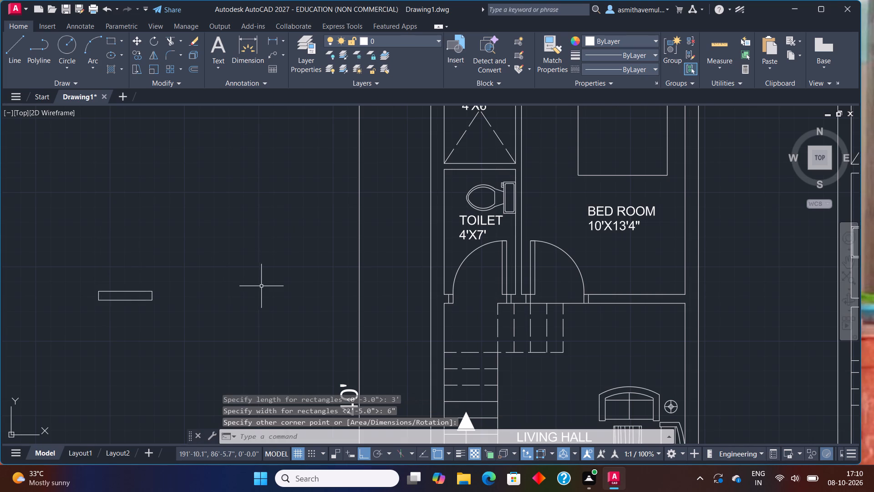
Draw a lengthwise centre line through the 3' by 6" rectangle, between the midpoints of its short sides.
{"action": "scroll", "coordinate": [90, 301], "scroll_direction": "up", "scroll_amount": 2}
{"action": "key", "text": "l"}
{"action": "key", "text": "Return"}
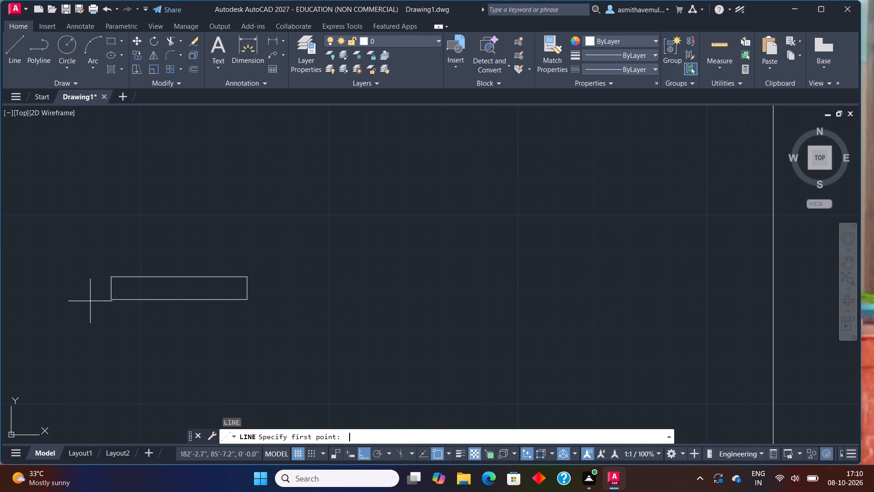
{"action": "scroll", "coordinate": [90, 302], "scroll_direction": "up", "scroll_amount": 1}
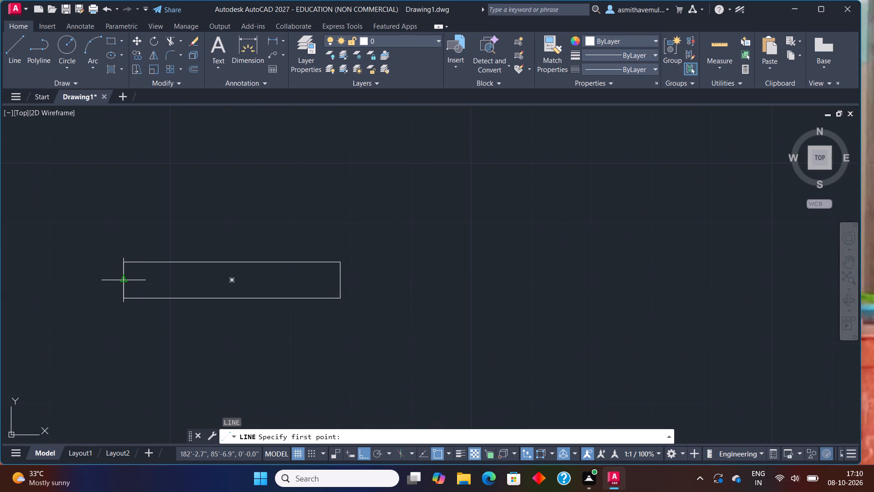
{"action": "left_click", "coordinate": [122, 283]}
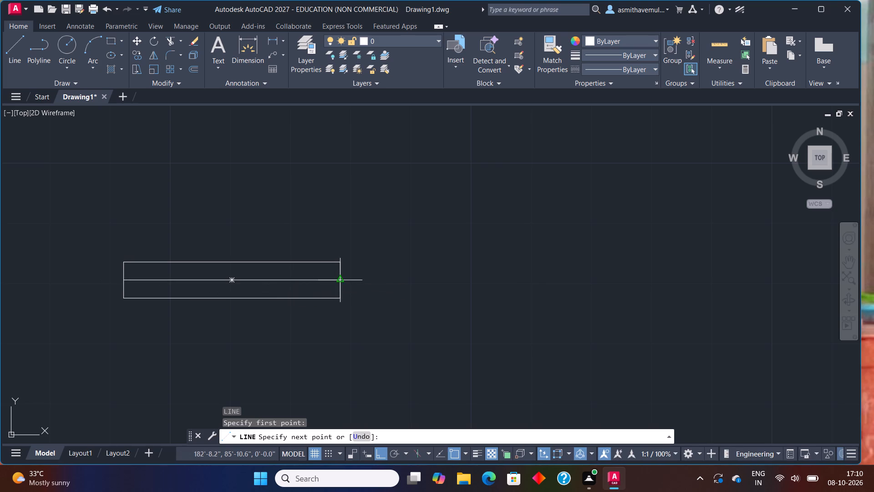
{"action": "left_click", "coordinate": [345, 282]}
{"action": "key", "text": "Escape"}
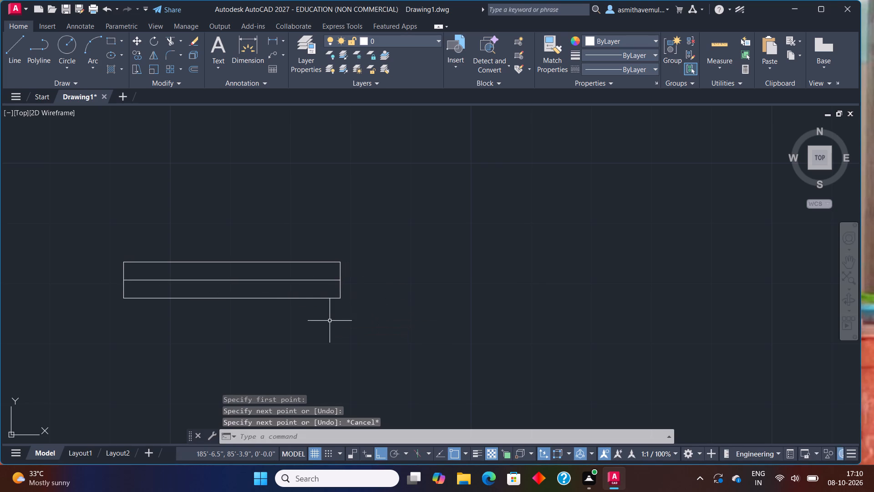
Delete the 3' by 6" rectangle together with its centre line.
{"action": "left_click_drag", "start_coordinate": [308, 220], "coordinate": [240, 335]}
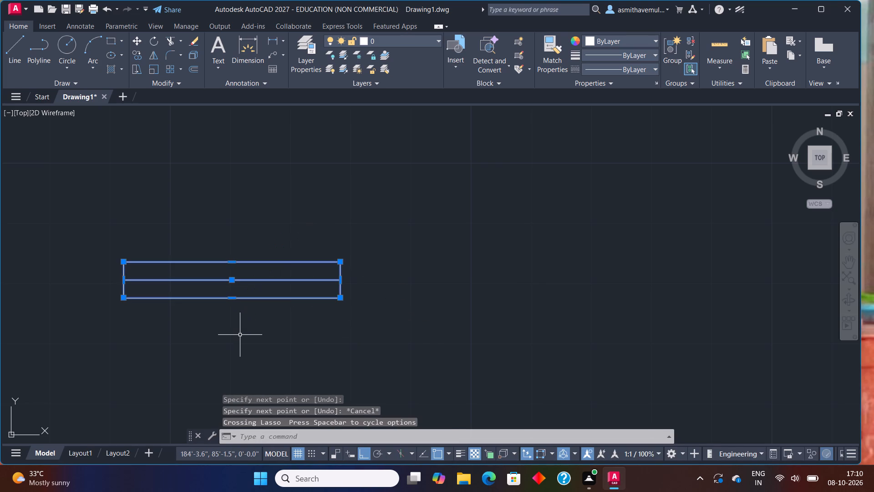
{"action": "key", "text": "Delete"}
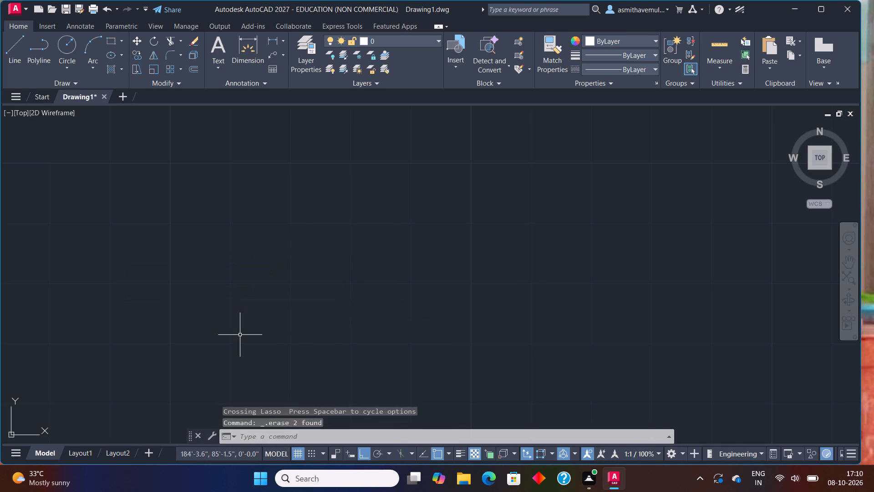
Draw two short lines across the wall between the wash area and toilet of the living hall plan, near its west and east ends.
{"action": "scroll", "coordinate": [266, 338], "scroll_direction": "down", "scroll_amount": 4}
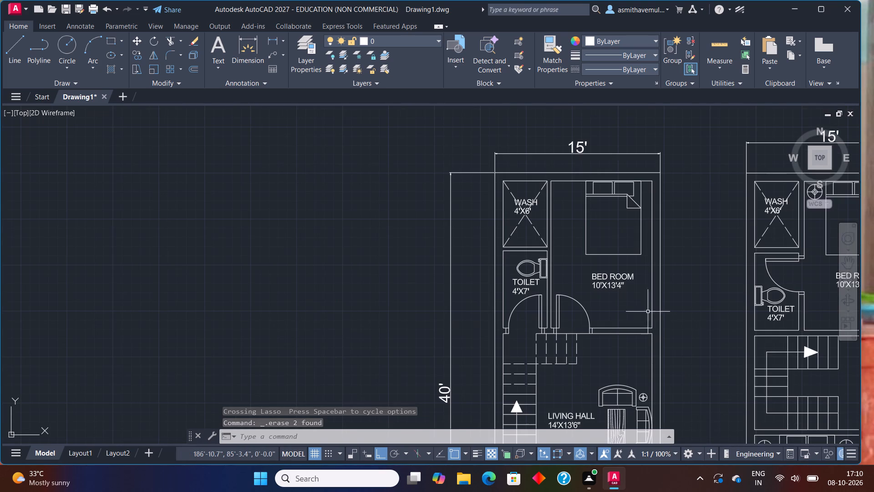
{"action": "middle_click_drag", "start_coordinate": [608, 302], "coordinate": [460, 316]}
{"action": "scroll", "coordinate": [394, 287], "scroll_direction": "up", "scroll_amount": 2}
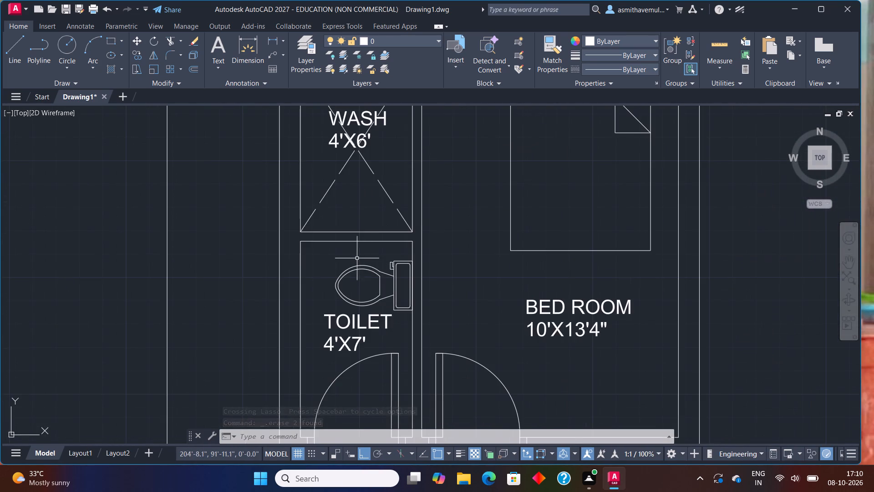
{"action": "scroll", "coordinate": [352, 256], "scroll_direction": "up", "scroll_amount": 1}
{"action": "key", "text": "l"}
{"action": "key", "text": "Return"}
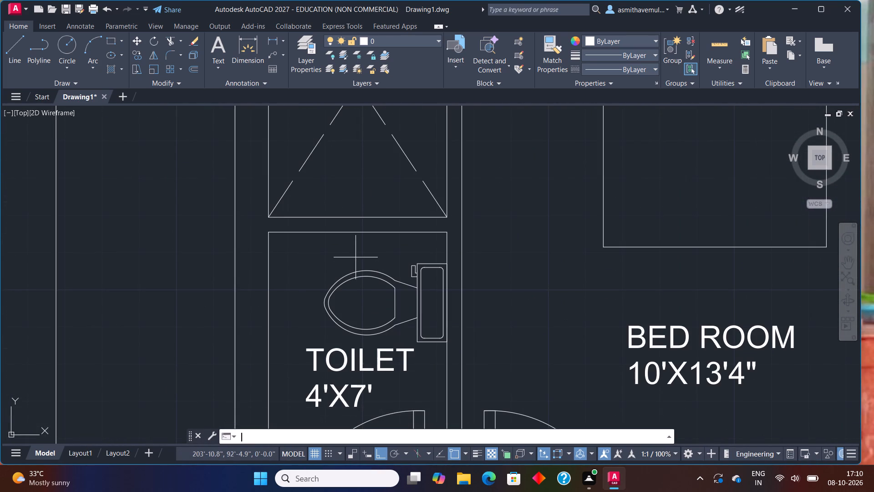
{"action": "left_click", "coordinate": [297, 216]}
{"action": "left_click", "coordinate": [297, 230]}
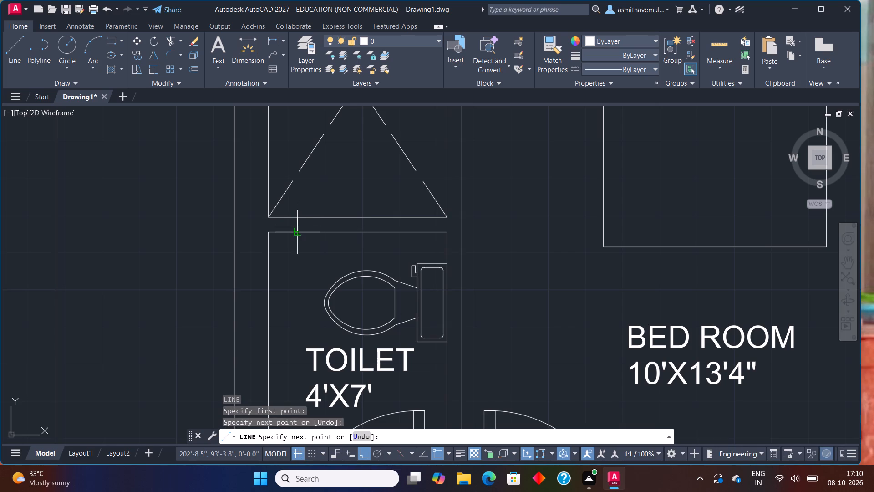
{"action": "key", "text": "Escape"}
{"action": "key", "text": "l"}
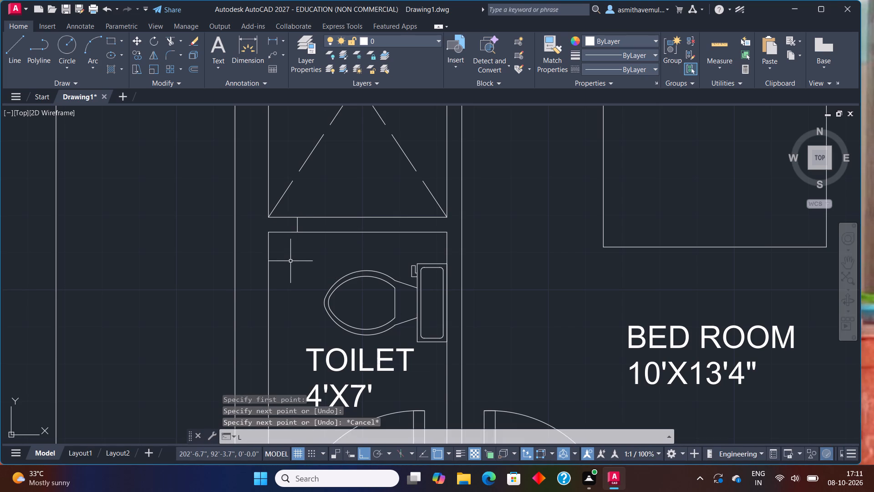
{"action": "key", "text": "Return"}
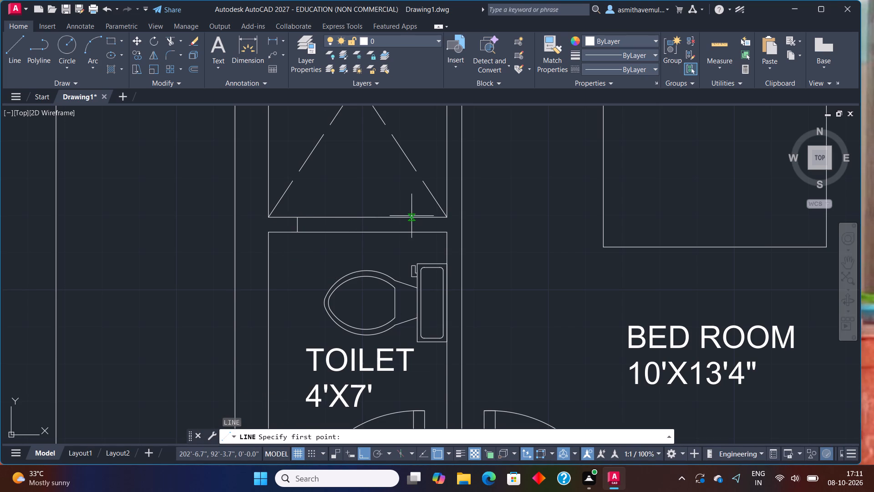
{"action": "left_click", "coordinate": [412, 217]}
{"action": "left_click", "coordinate": [412, 230]}
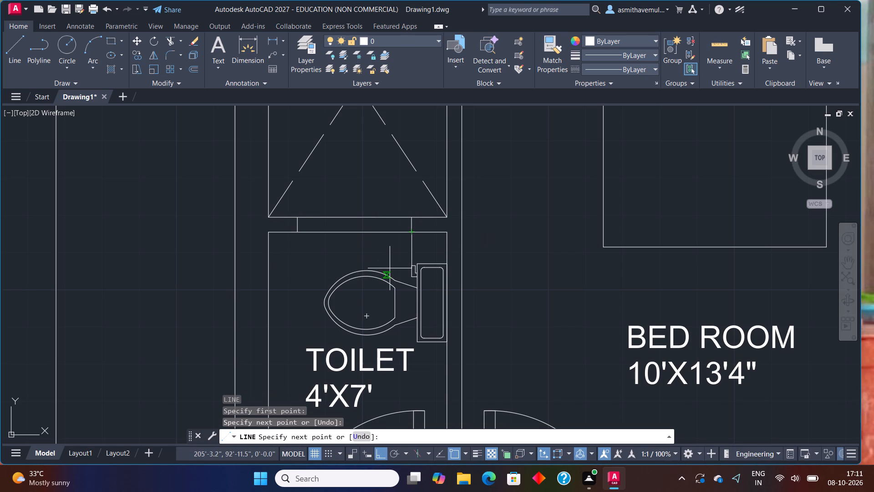
{"action": "key", "text": "Escape"}
Trim both faces of the wash-toilet wall between the two short lines to form an opening.
{"action": "type", "text": "TRIM"}
{"action": "key", "text": "Return"}
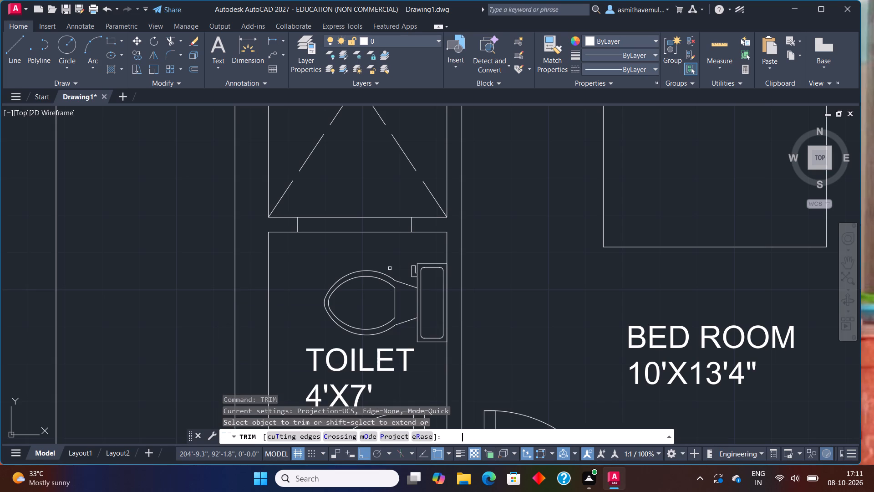
{"action": "left_click_drag", "start_coordinate": [328, 254], "coordinate": [340, 195]}
{"action": "key", "text": "Escape"}
Draw a line across the wash-toilet opening, joining the midpoints of its two end lines.
{"action": "key", "text": "l"}
{"action": "key", "text": "Return"}
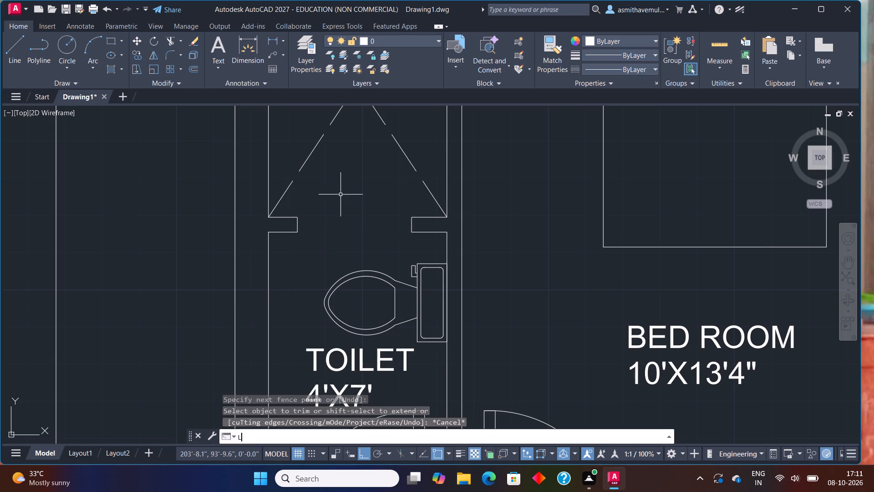
{"action": "left_click", "coordinate": [300, 227]}
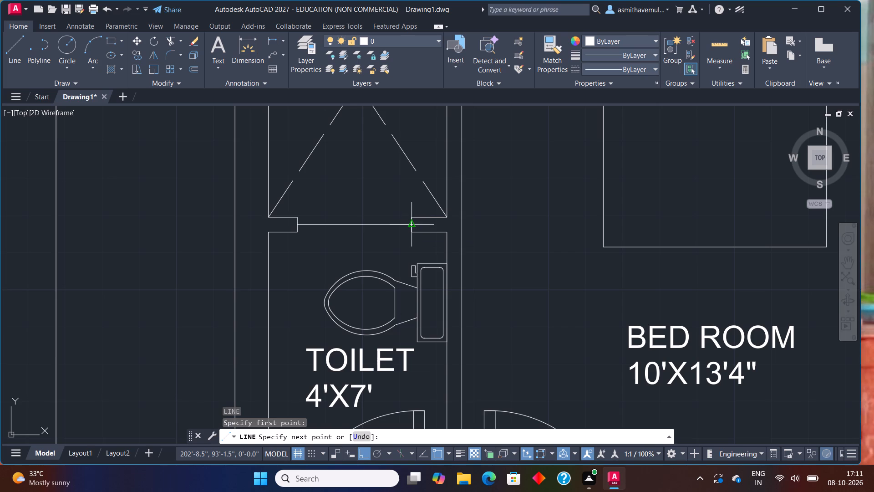
{"action": "left_click", "coordinate": [413, 225]}
{"action": "key", "text": "Escape"}
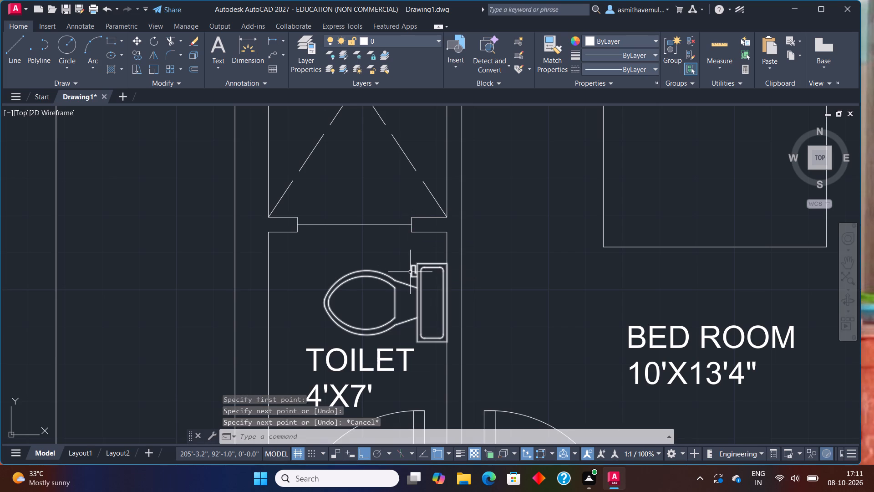
Draw two short lines about 3'-11" apart across the wall between the wash area and bedroom of the living hall plan.
{"action": "scroll", "coordinate": [447, 247], "scroll_direction": "down", "scroll_amount": 1}
{"action": "middle_click_drag", "start_coordinate": [506, 186], "coordinate": [436, 274]}
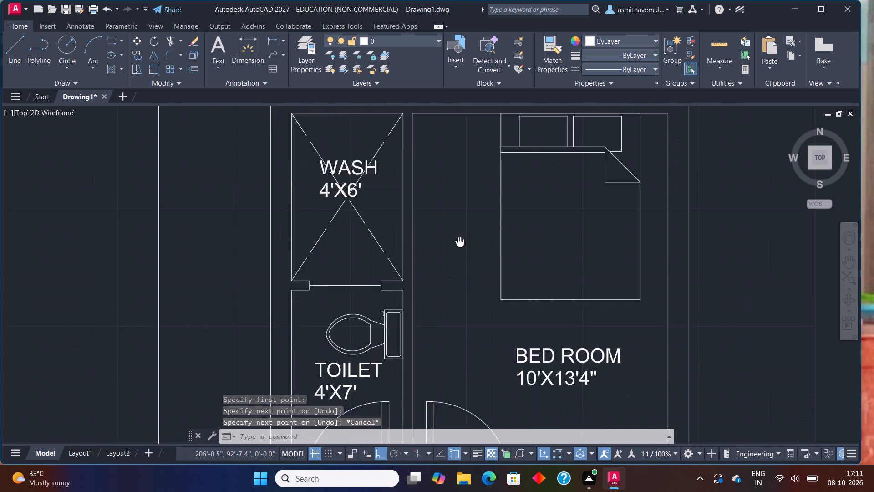
{"action": "middle_click_drag", "start_coordinate": [436, 274], "coordinate": [424, 293]}
{"action": "key", "text": "l"}
{"action": "key", "text": "Return"}
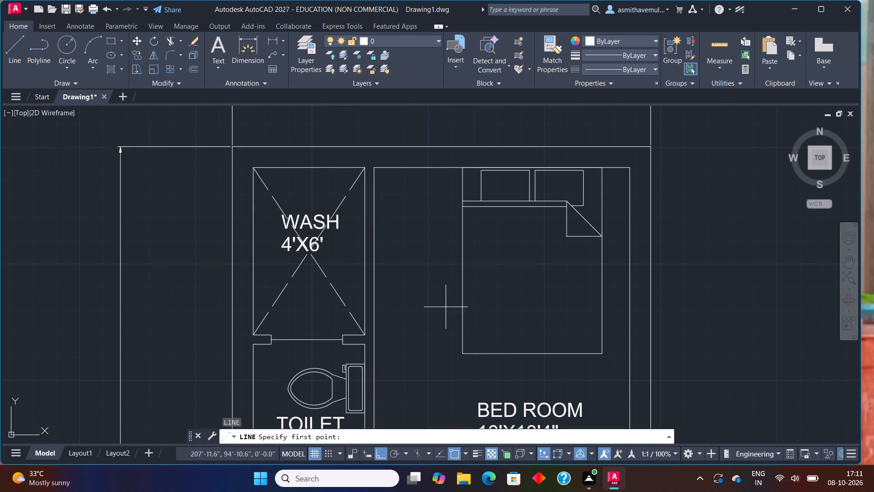
{"action": "left_click", "coordinate": [364, 197]}
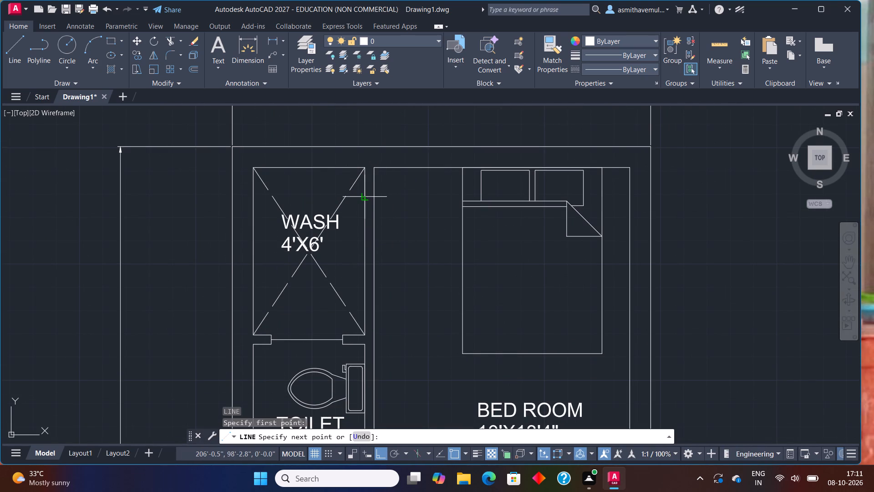
{"action": "left_click", "coordinate": [376, 197]}
{"action": "key", "text": "Escape"}
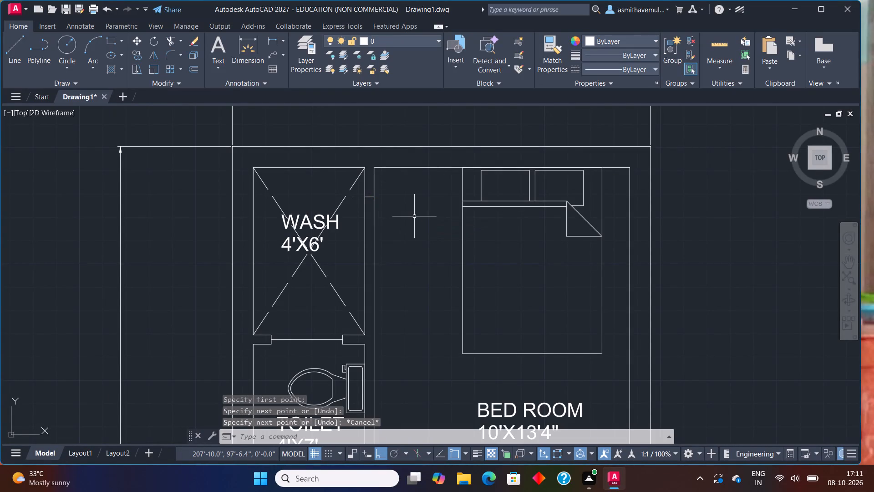
{"action": "key", "text": "l"}
{"action": "key", "text": "Return"}
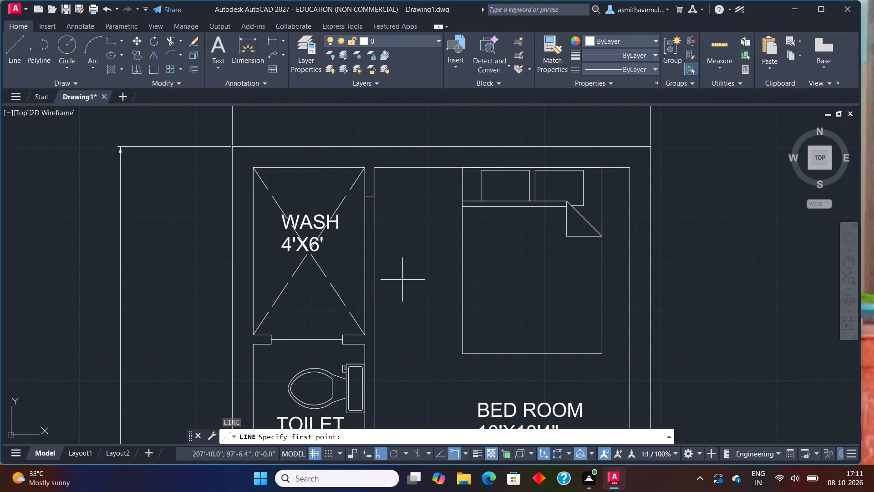
{"action": "left_click", "coordinate": [366, 306]}
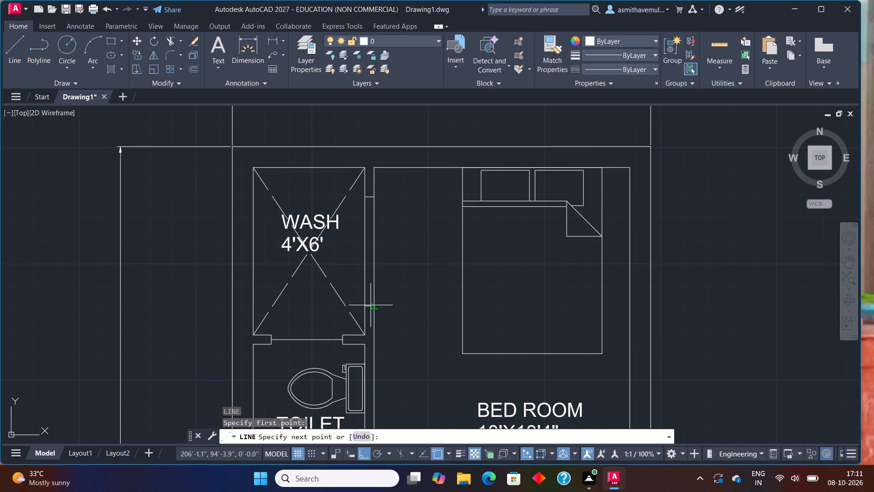
{"action": "left_click", "coordinate": [372, 305]}
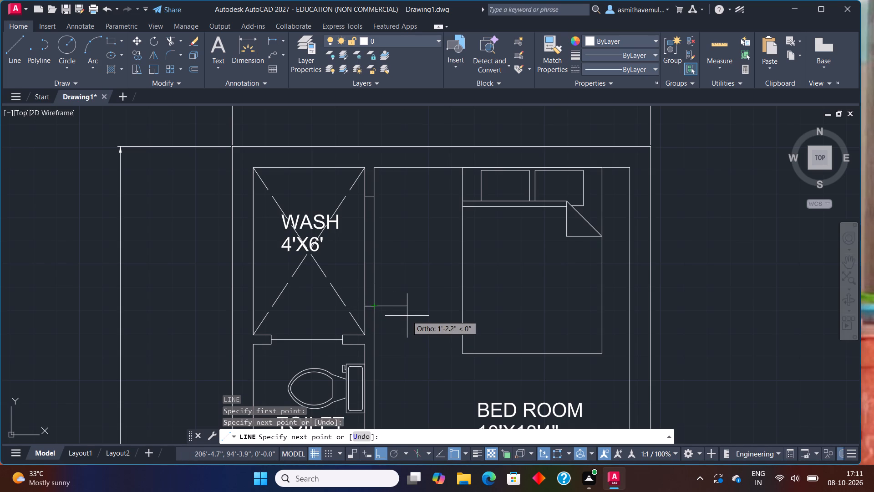
{"action": "key", "text": "Escape"}
Trim both faces of the wash-bedroom wall between the two short lines to form an opening.
{"action": "type", "text": "TRIM"}
{"action": "key", "text": "Return"}
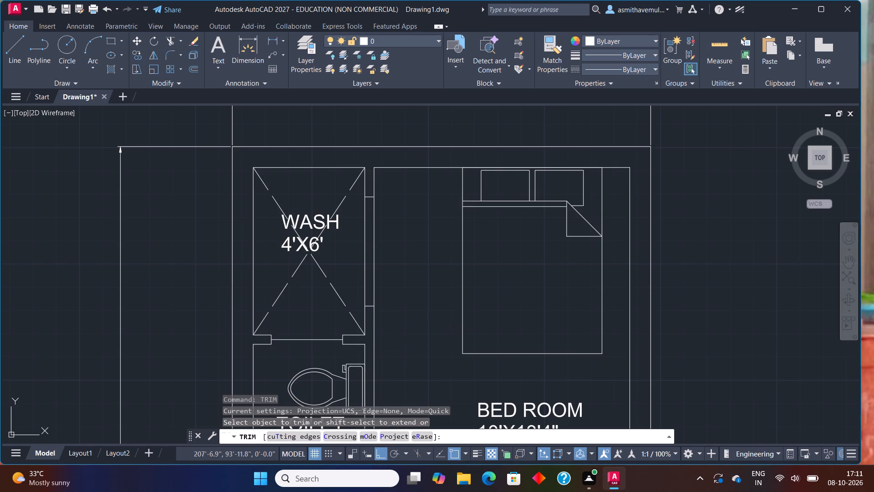
{"action": "left_click_drag", "start_coordinate": [395, 290], "coordinate": [360, 262]}
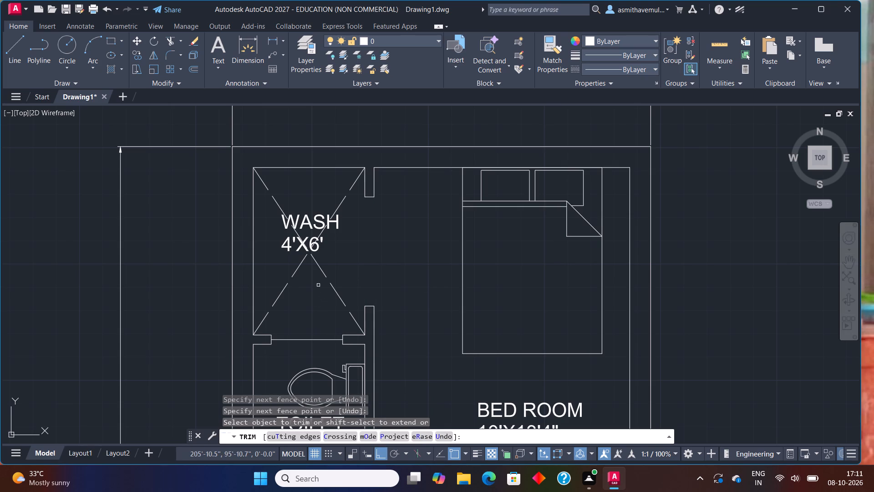
{"action": "key", "text": "Escape"}
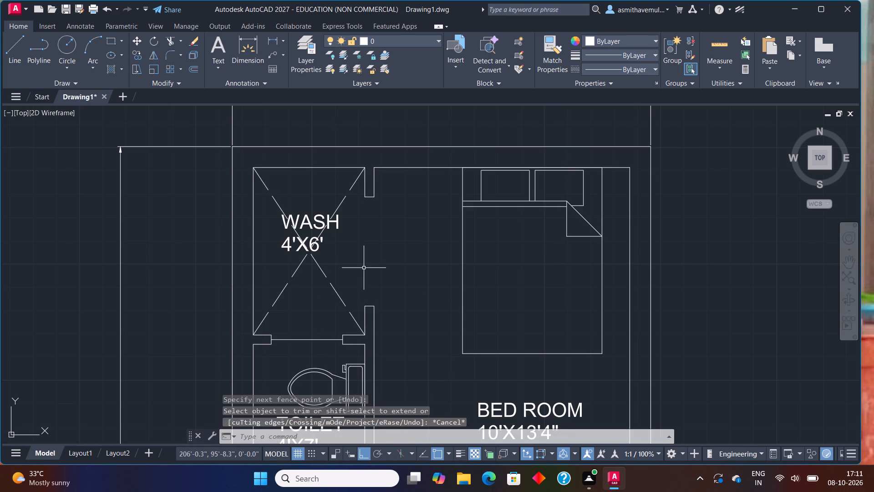
Draw two short lines about 2'-11" apart across the wall between the wash area and bedroom of the lobby plan.
{"action": "scroll", "coordinate": [443, 308], "scroll_direction": "down", "scroll_amount": 3}
{"action": "middle_click_drag", "start_coordinate": [617, 315], "coordinate": [583, 313]}
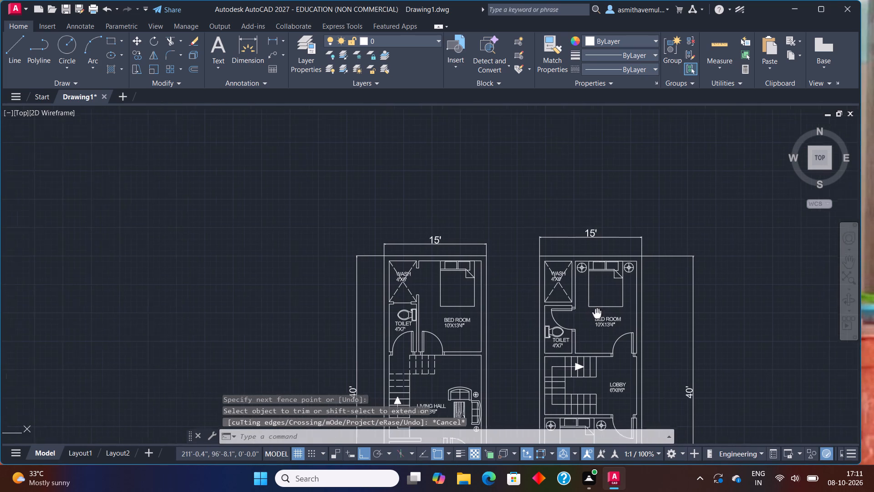
{"action": "middle_click_drag", "start_coordinate": [583, 313], "coordinate": [550, 313]}
{"action": "scroll", "coordinate": [535, 310], "scroll_direction": "up", "scroll_amount": 2}
{"action": "scroll", "coordinate": [506, 253], "scroll_direction": "up", "scroll_amount": 1}
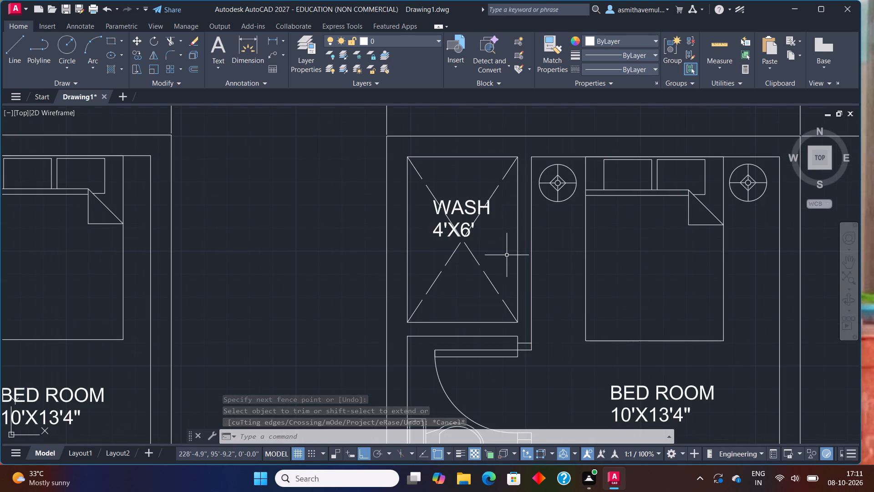
{"action": "key", "text": "l"}
{"action": "key", "text": "Return"}
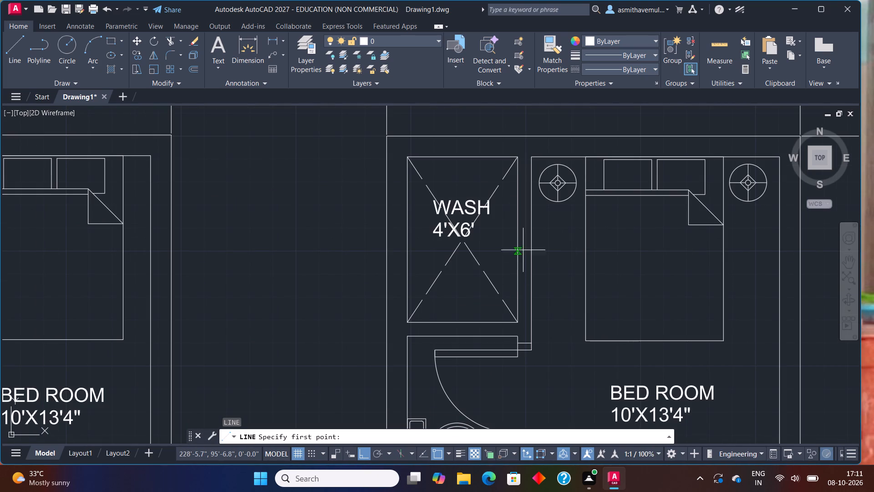
{"action": "left_click", "coordinate": [519, 211]}
{"action": "left_click", "coordinate": [534, 209]}
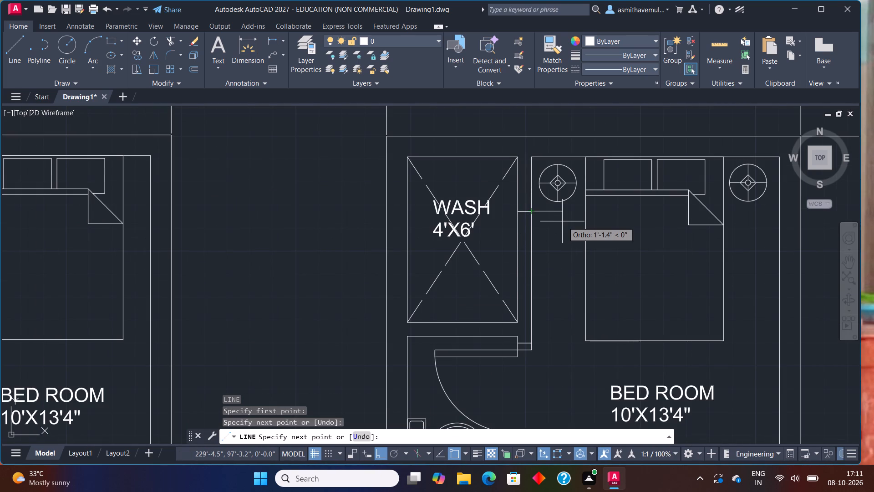
{"action": "key", "text": "grave"}
{"action": "key", "text": "Escape"}
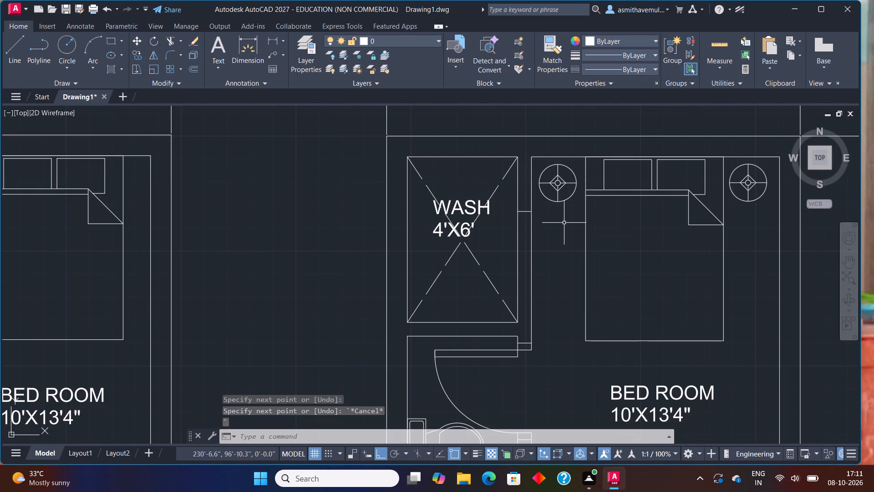
{"action": "key", "text": "space"}
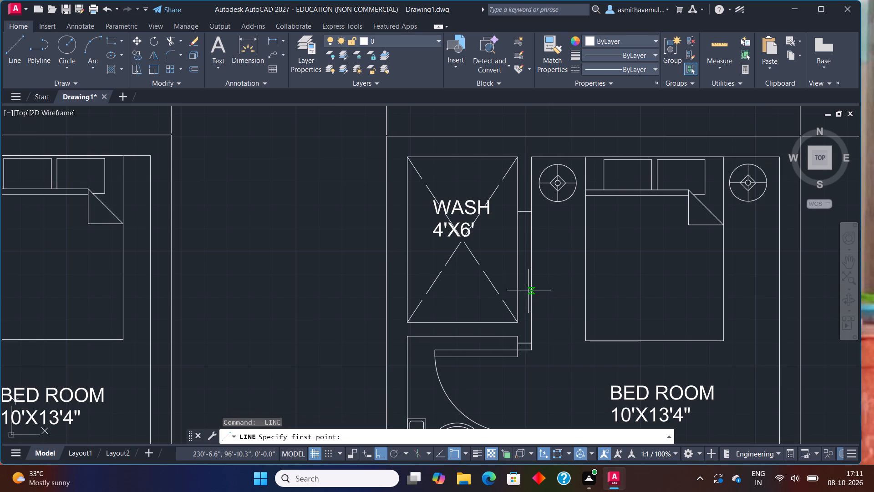
{"action": "left_click", "coordinate": [517, 291]}
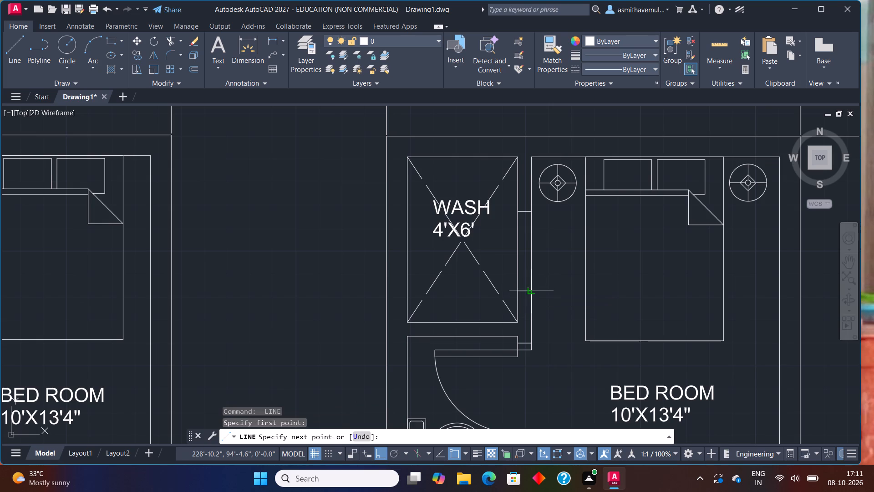
{"action": "left_click", "coordinate": [531, 292]}
{"action": "key", "text": "Escape"}
Trim both faces of the wash-bedroom wall between the two short lines to form an opening.
{"action": "type", "text": "TRIM"}
{"action": "key", "text": "Return"}
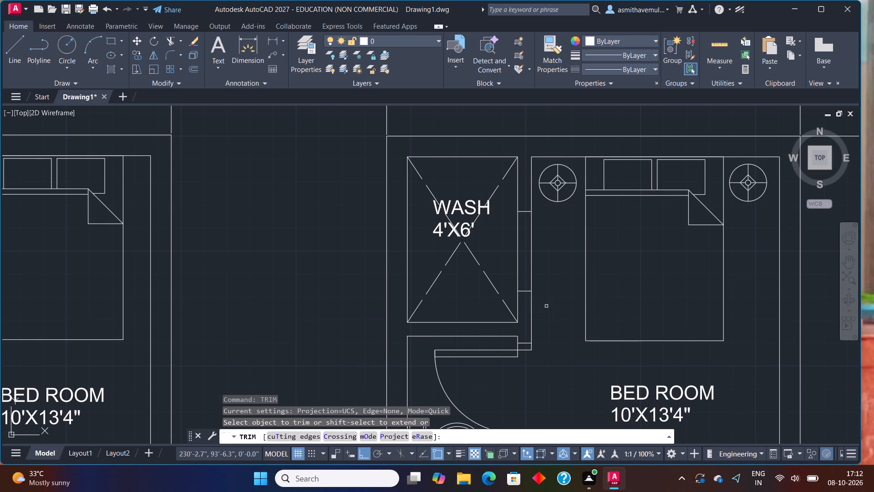
{"action": "left_click_drag", "start_coordinate": [535, 270], "coordinate": [495, 268]}
{"action": "key", "text": "Escape"}
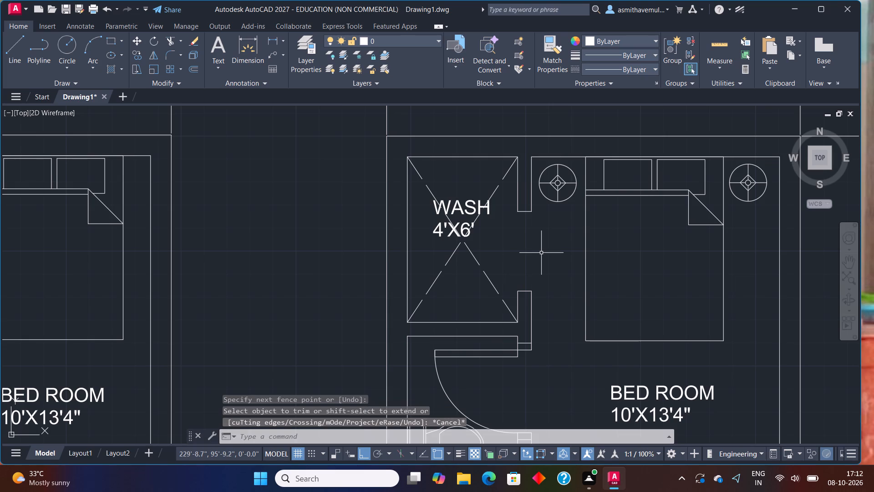
Draw two short lines about 1'-8" apart across the wall between the wash area and toilet of the lobby plan.
{"action": "key", "text": "l"}
{"action": "key", "text": "Return"}
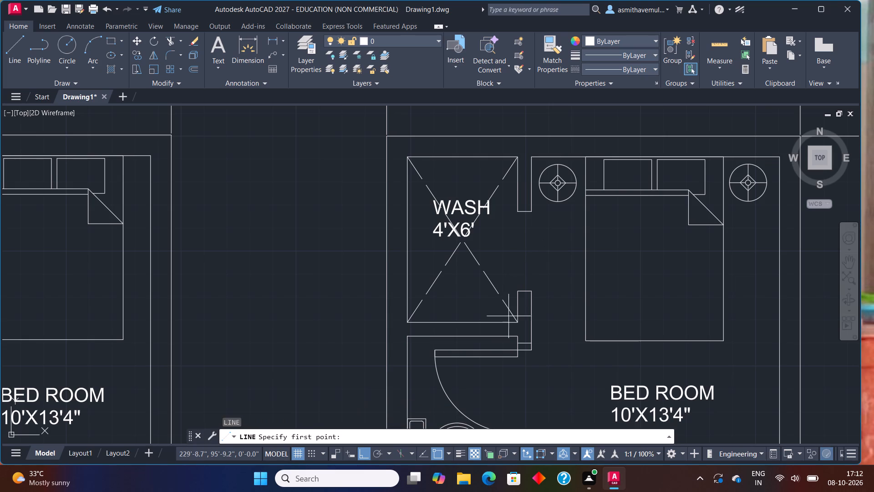
{"action": "left_click", "coordinate": [438, 323]}
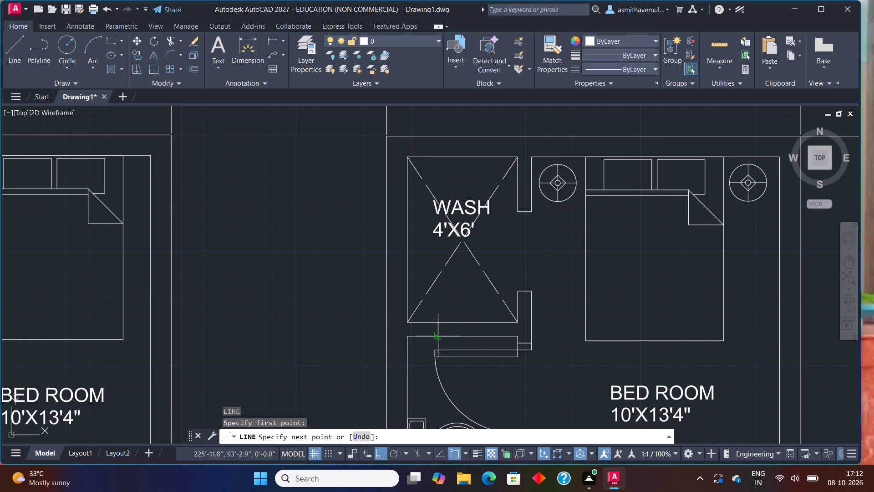
{"action": "left_click", "coordinate": [436, 334]}
{"action": "key", "text": "Escape"}
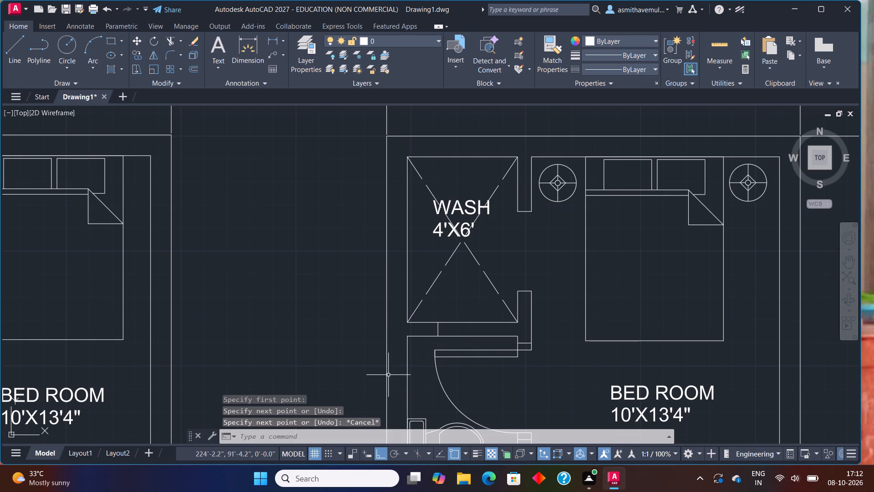
{"action": "key", "text": "space"}
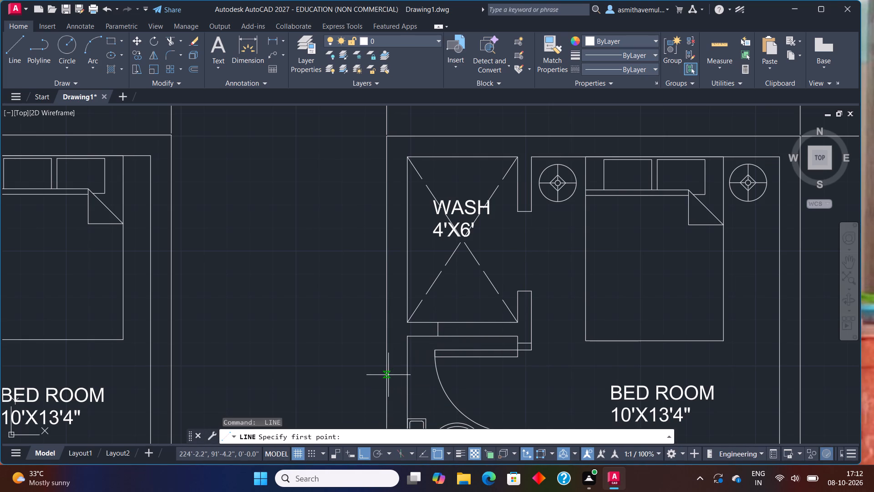
{"action": "left_click", "coordinate": [483, 320]}
{"action": "left_click", "coordinate": [485, 333]}
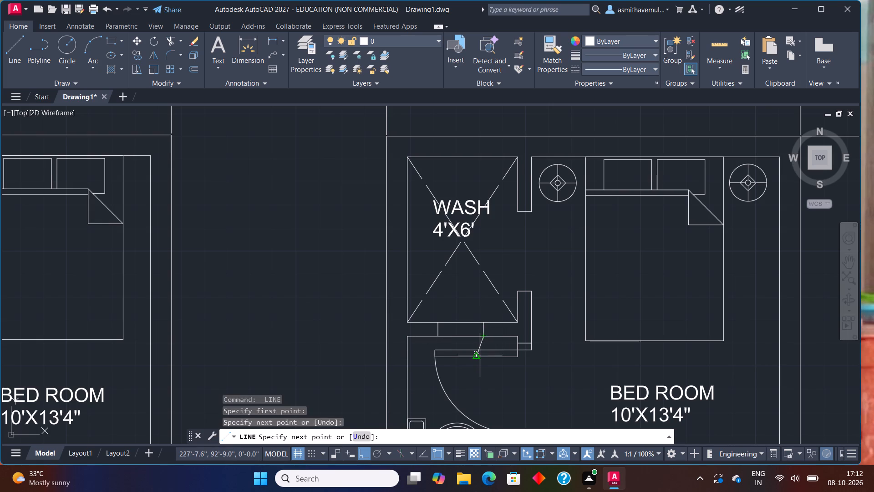
{"action": "key", "text": "Escape"}
Trim both faces of the lobby plan's wash-toilet wall between the two short lines to form an opening.
{"action": "type", "text": "TRIM"}
{"action": "key", "text": "Return"}
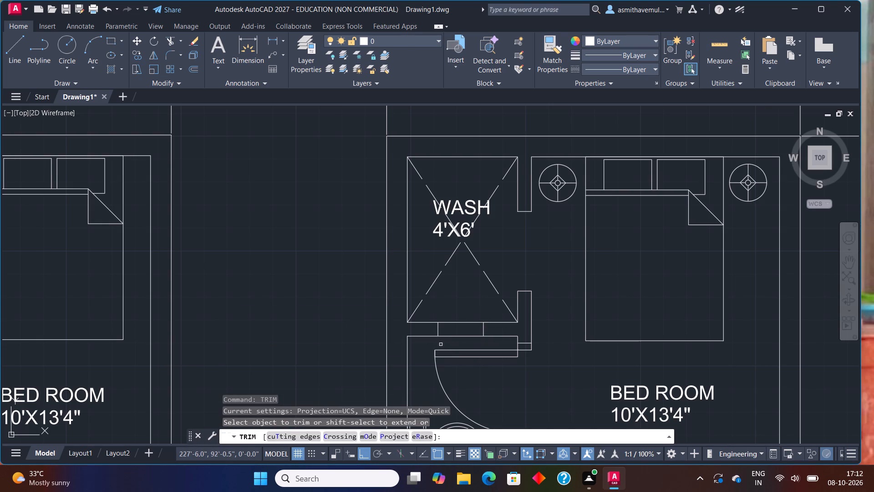
{"action": "left_click_drag", "start_coordinate": [457, 344], "coordinate": [458, 320]}
{"action": "key", "text": "Escape"}
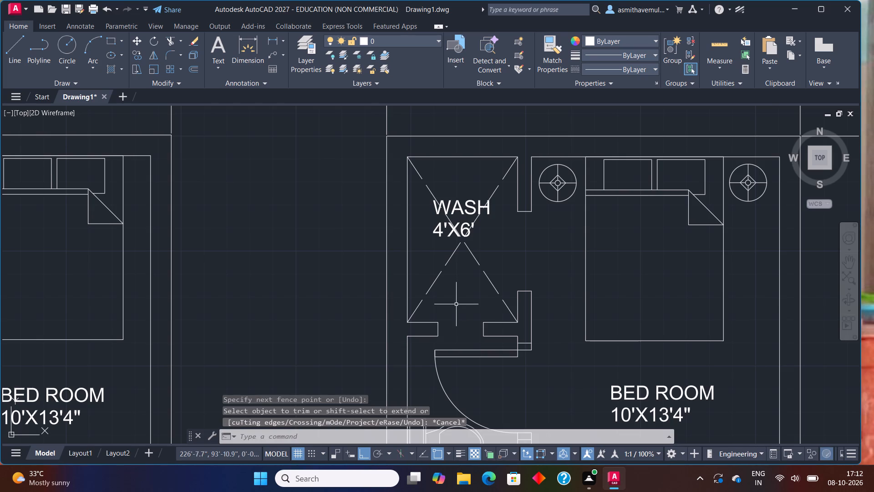
Draw a line across the lobby plan's wash-toilet opening, joining the midpoints of its two end lines.
{"action": "key", "text": "l"}
{"action": "key", "text": "Return"}
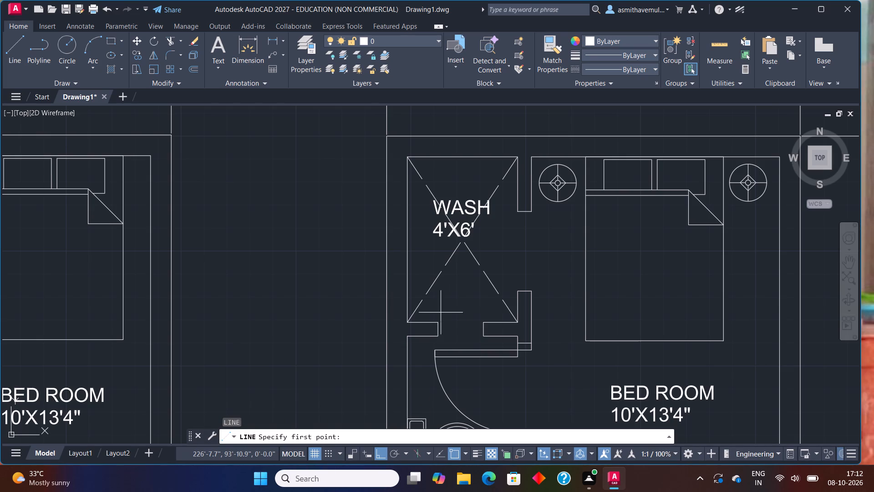
{"action": "left_click", "coordinate": [440, 328]}
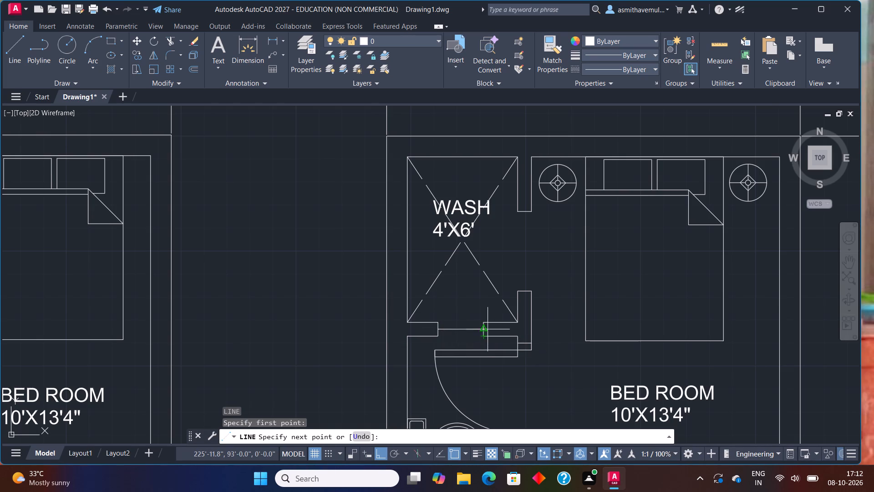
{"action": "left_click", "coordinate": [484, 328]}
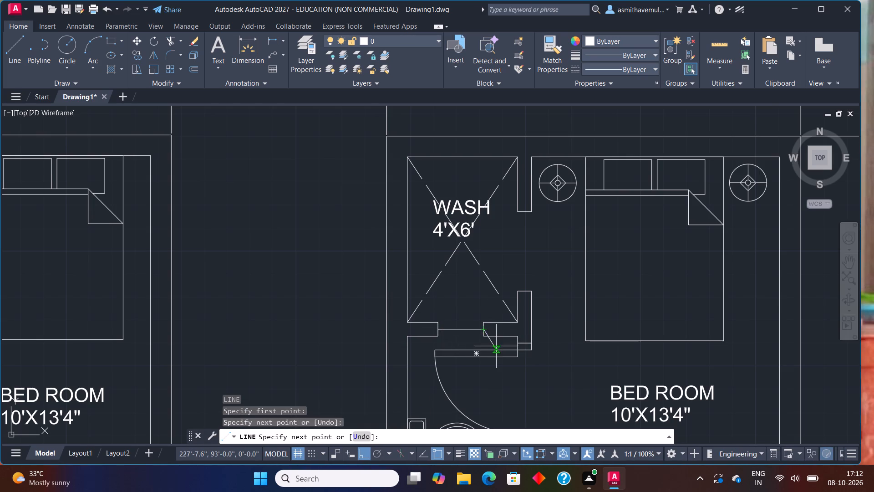
{"action": "key", "text": "Escape"}
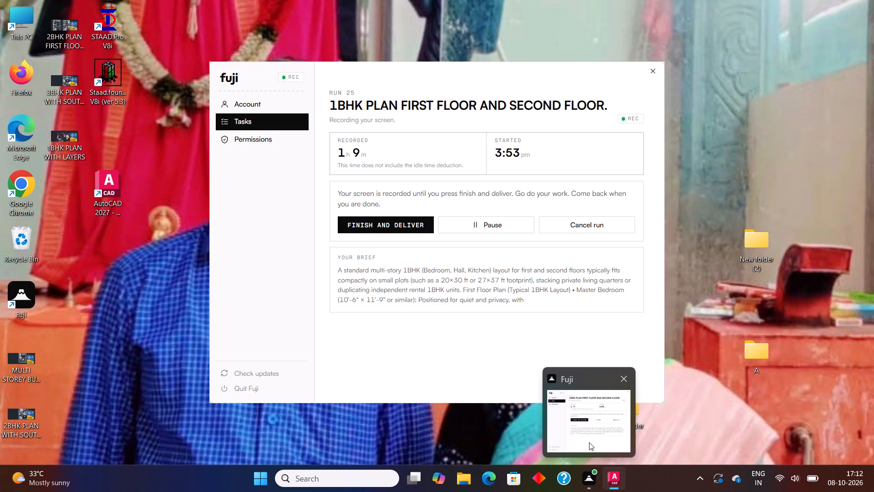
Add the single-line text GROUND FLOOR below the living hall plan, with a height of 1' and rotation of 0.
{"action": "scroll", "coordinate": [475, 343], "scroll_direction": "down", "scroll_amount": 3}
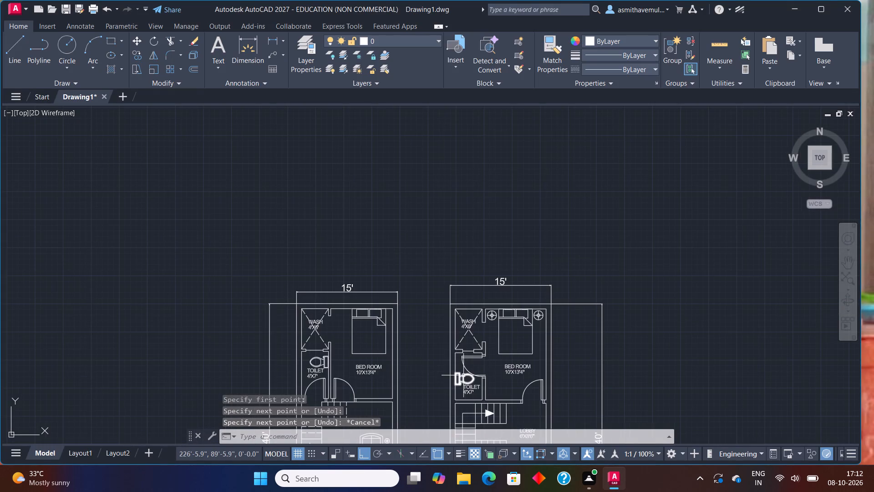
{"action": "middle_click_drag", "start_coordinate": [432, 352], "coordinate": [427, 123]}
{"action": "middle_click_drag", "start_coordinate": [406, 332], "coordinate": [405, 225]}
{"action": "scroll", "coordinate": [406, 284], "scroll_direction": "up", "scroll_amount": 1}
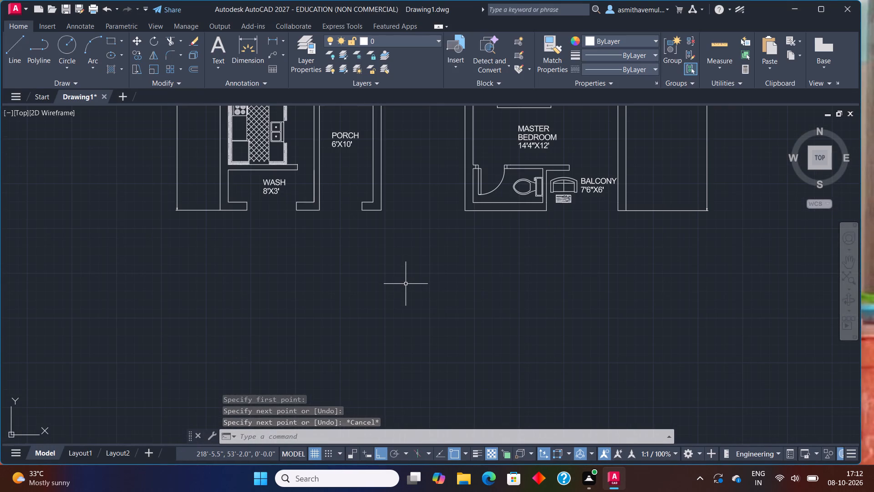
{"action": "type", "text": "TEXT"}
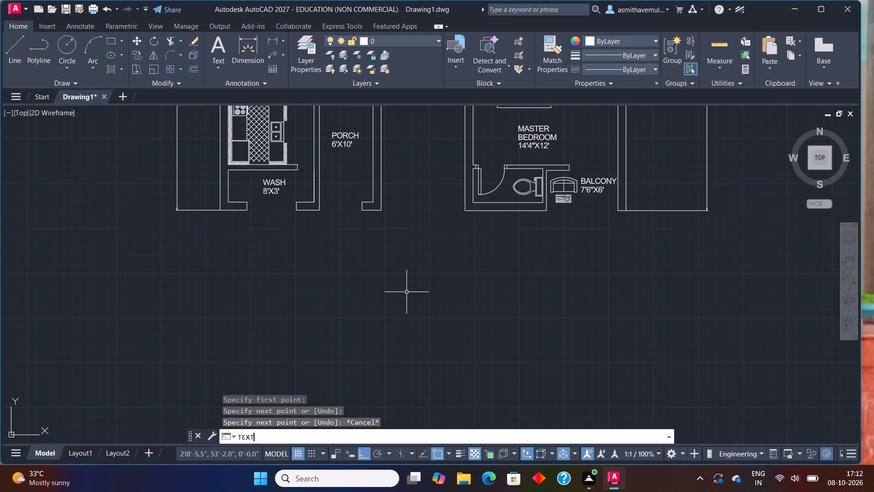
{"action": "key", "text": "Return"}
{"action": "left_click_drag", "start_coordinate": [407, 292], "coordinate": [414, 314]}
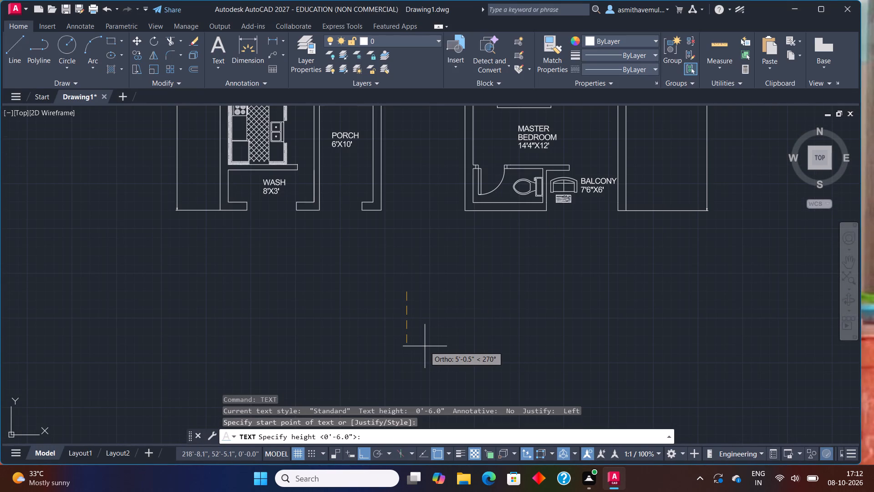
{"action": "type", "text": "1'"}
{"action": "key", "text": "Return"}
{"action": "key", "text": "0"}
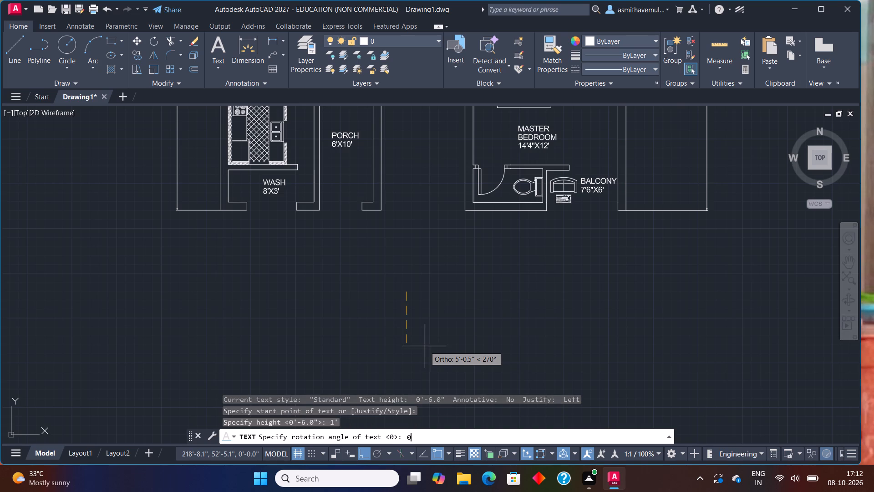
{"action": "key", "text": "Return"}
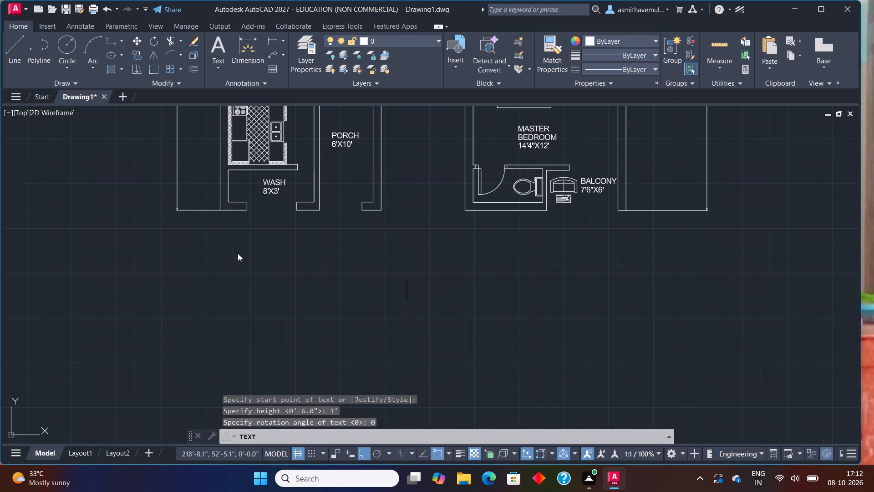
{"action": "left_click", "coordinate": [238, 253]}
{"action": "type", "text": "GR"}
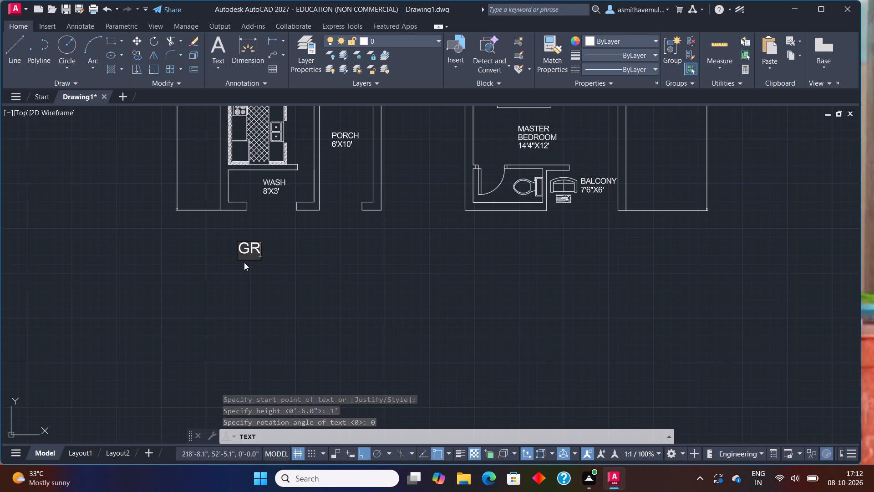
{"action": "key", "text": "BackSpace"}
{"action": "key", "text": "BackSpace"}
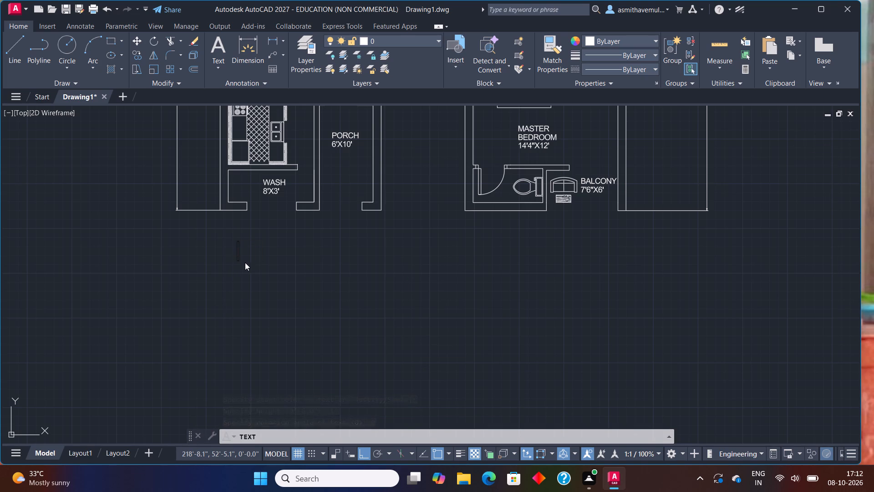
{"action": "scroll", "coordinate": [229, 256], "scroll_direction": "up", "scroll_amount": 1}
{"action": "left_click", "coordinate": [224, 253]}
{"action": "type", "text": "GROUND"}
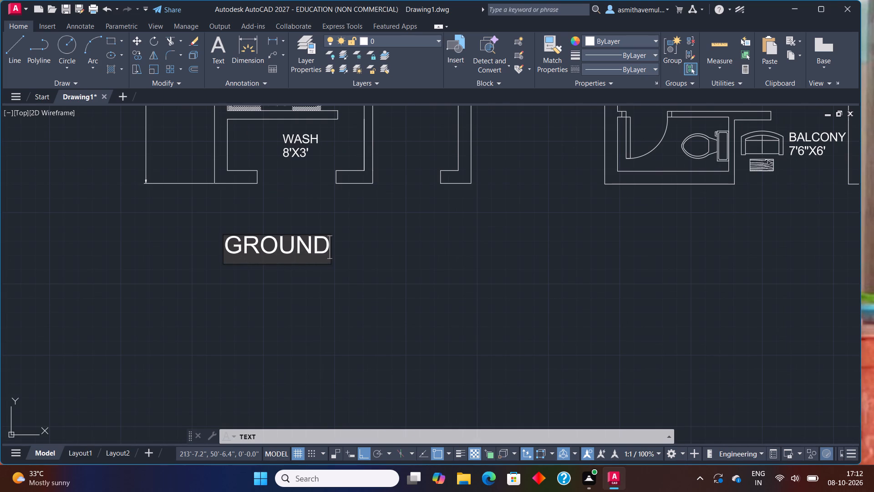
{"action": "key", "text": "space"}
{"action": "type", "text": "FLLO"}
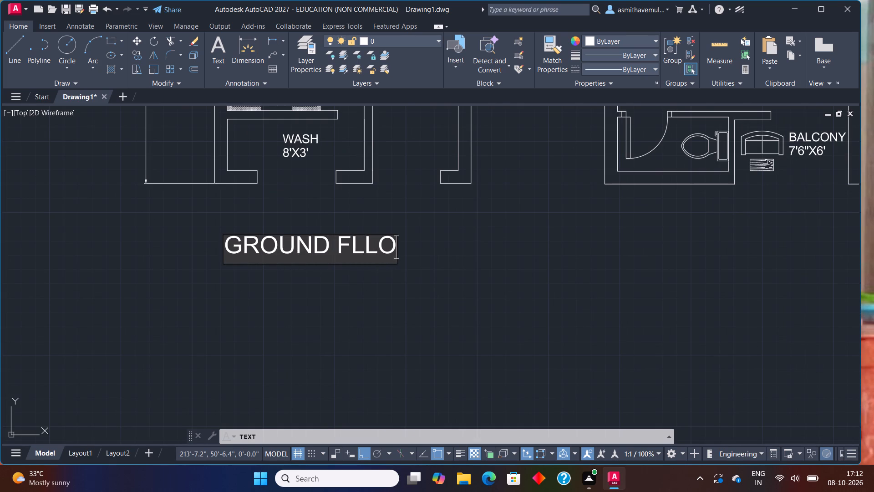
{"action": "key", "text": "BackSpace"}
{"action": "key", "text": "BackSpace"}
{"action": "type", "text": "OOR"}
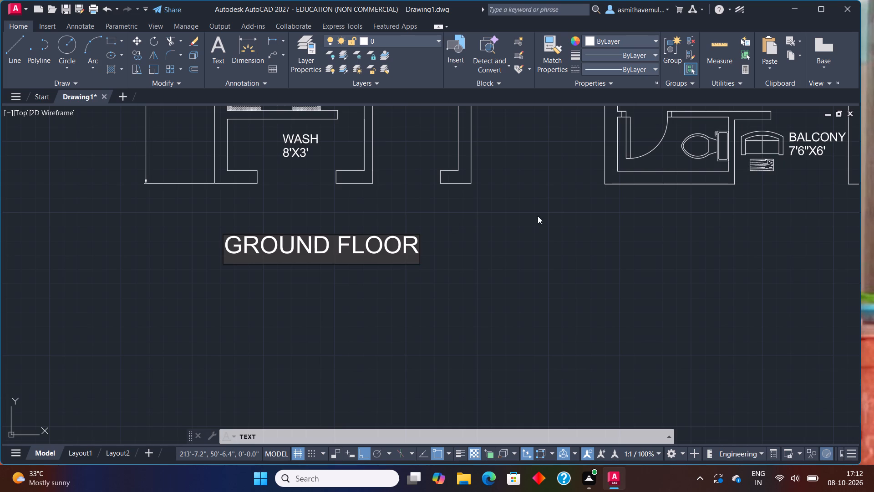
Add the text FIRST FLOOR below the lobby plan, beneath its balcony and toilet end.
{"action": "left_click", "coordinate": [601, 233]}
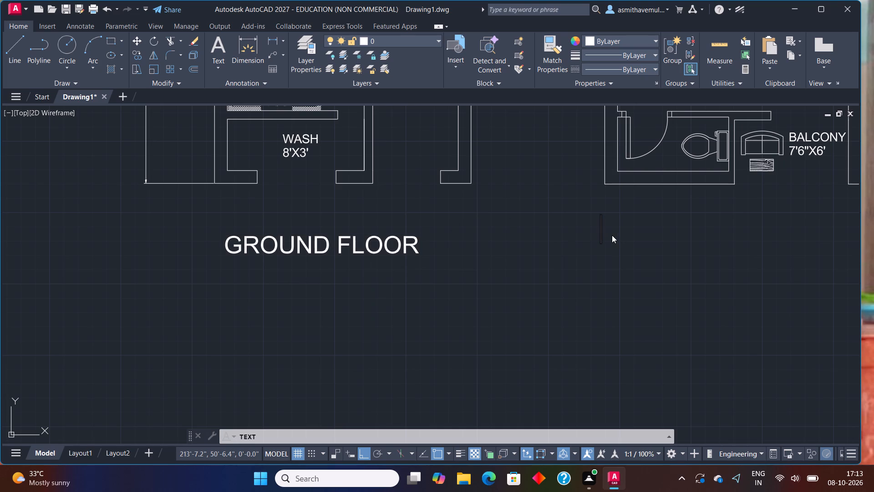
{"action": "left_click", "coordinate": [612, 235]}
{"action": "key", "text": "f"}
{"action": "type", "text": "IRST"}
{"action": "key", "text": "space"}
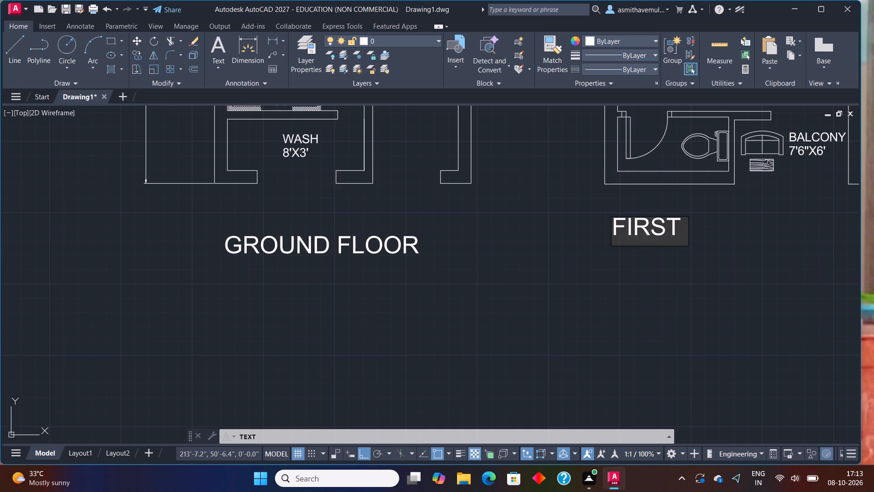
{"action": "type", "text": "FLOOR"}
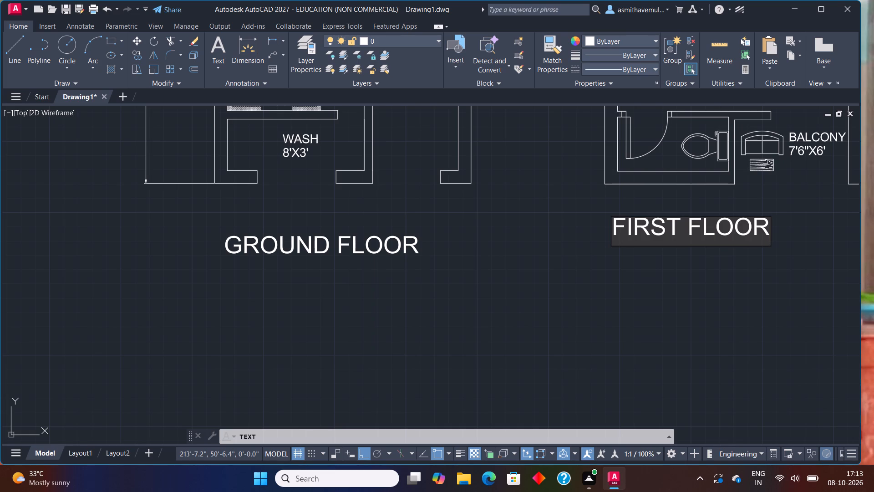
Clear the FIRST FLOOR text just entered below the lobby plan.
{"action": "scroll", "coordinate": [610, 236], "scroll_direction": "down", "scroll_amount": 3}
{"action": "scroll", "coordinate": [594, 231], "scroll_direction": "up", "scroll_amount": 2}
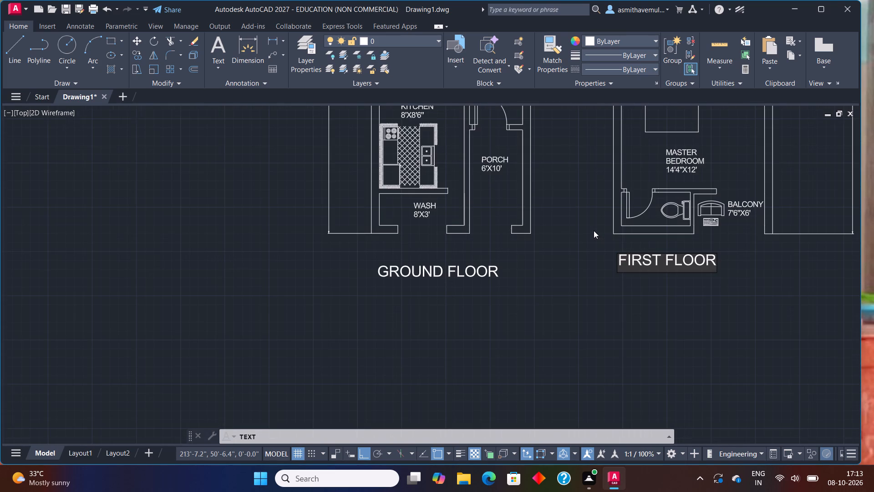
{"action": "key", "text": "BackSpace"}
{"action": "key", "text": "BackSpace"}
{"action": "key", "text": "BackSpace"}
{"action": "key", "text": "BackSpace"}
{"action": "key", "text": "BackSpace"}
{"action": "key", "text": "BackSpace"}
{"action": "key", "text": "BackSpace"}
{"action": "key", "text": "BackSpace"}
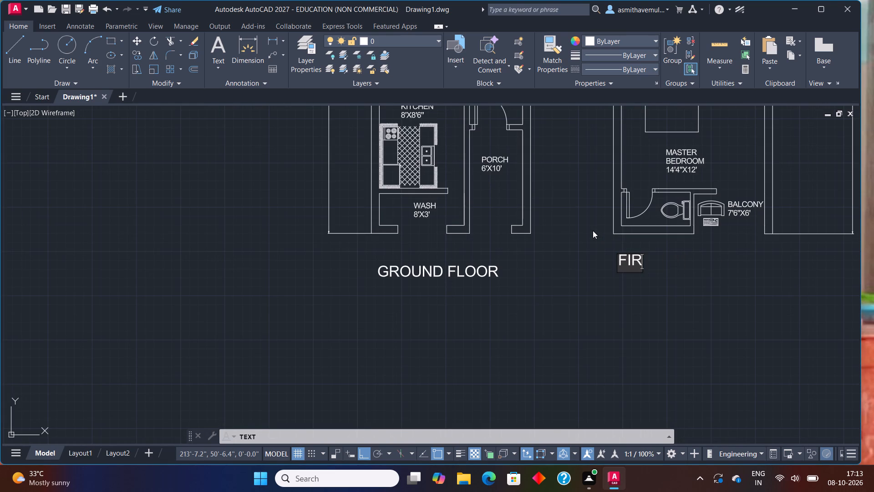
{"action": "key", "text": "BackSpace"}
{"action": "key", "text": "BackSpace"}
{"action": "key", "text": "BackSpace"}
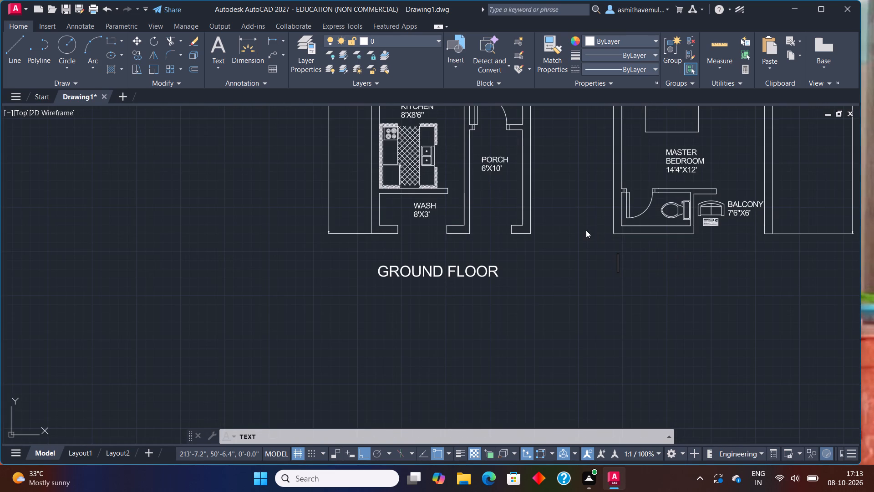
Place the single-line text FIRST FLOOR at a new start point below the lobby plan's toilet corner.
{"action": "scroll", "coordinate": [586, 230], "scroll_direction": "up", "scroll_amount": 1}
{"action": "left_click", "coordinate": [636, 301]}
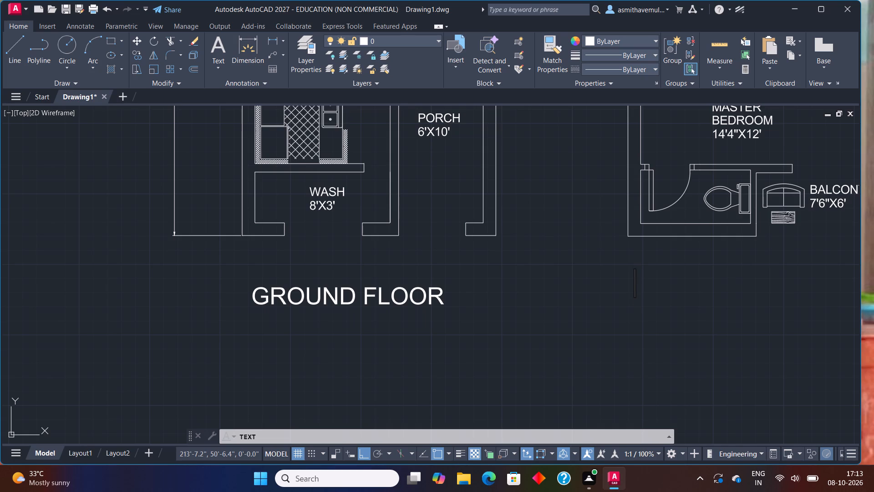
{"action": "left_click", "coordinate": [634, 280]}
{"action": "left_click", "coordinate": [634, 306]}
{"action": "scroll", "coordinate": [622, 307], "scroll_direction": "up", "scroll_amount": 2}
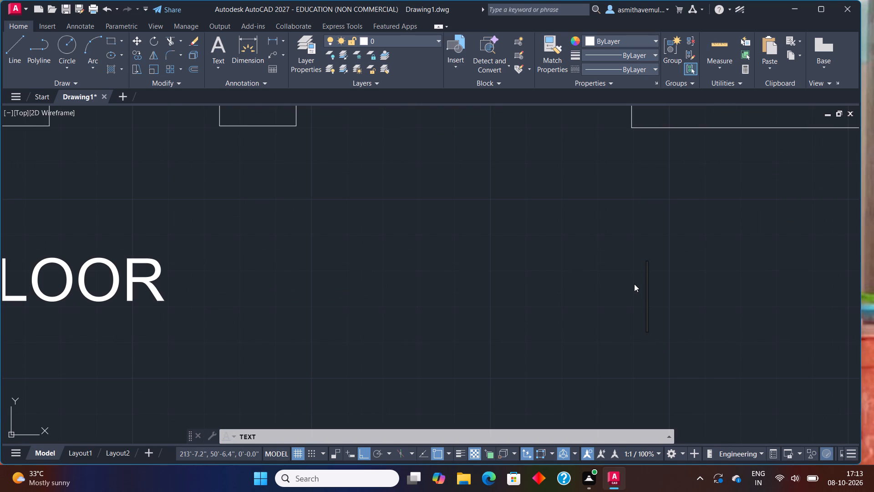
{"action": "left_click", "coordinate": [634, 277]}
{"action": "type", "text": "FIRST"}
{"action": "key", "text": "space"}
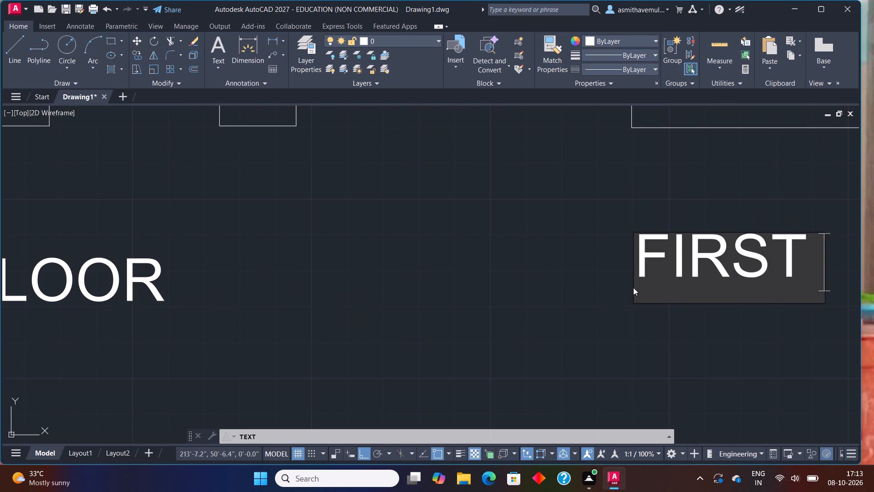
{"action": "type", "text": "FLOOR"}
{"action": "scroll", "coordinate": [754, 354], "scroll_direction": "down", "scroll_amount": 3}
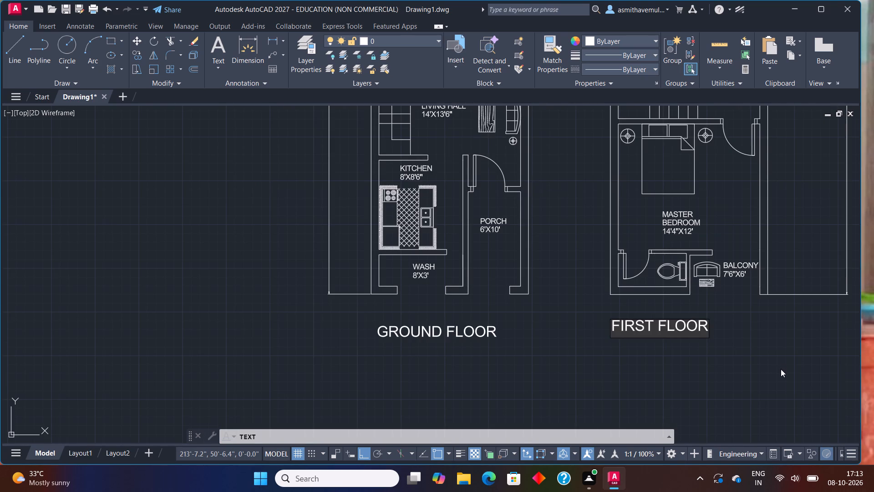
{"action": "left_click", "coordinate": [781, 369]}
{"action": "key", "text": "Escape"}
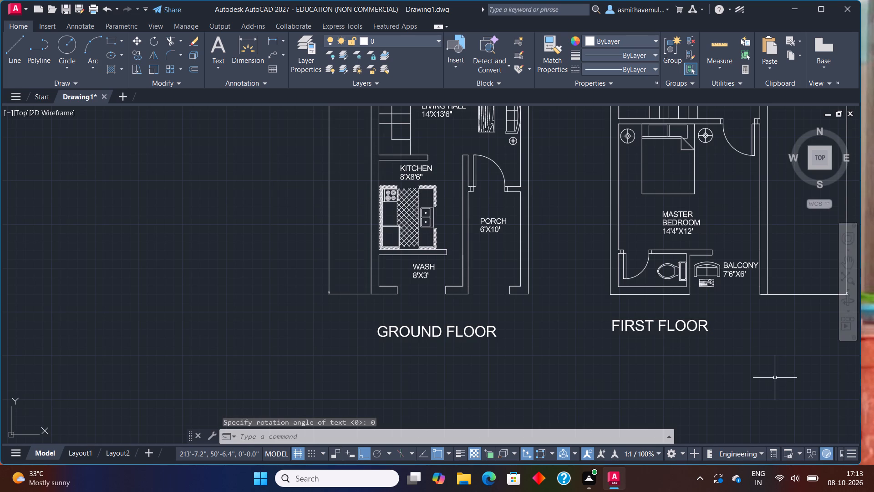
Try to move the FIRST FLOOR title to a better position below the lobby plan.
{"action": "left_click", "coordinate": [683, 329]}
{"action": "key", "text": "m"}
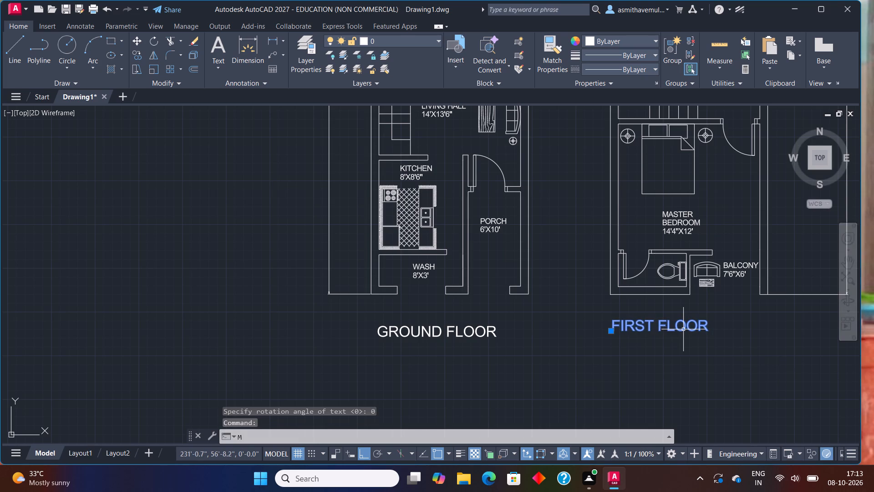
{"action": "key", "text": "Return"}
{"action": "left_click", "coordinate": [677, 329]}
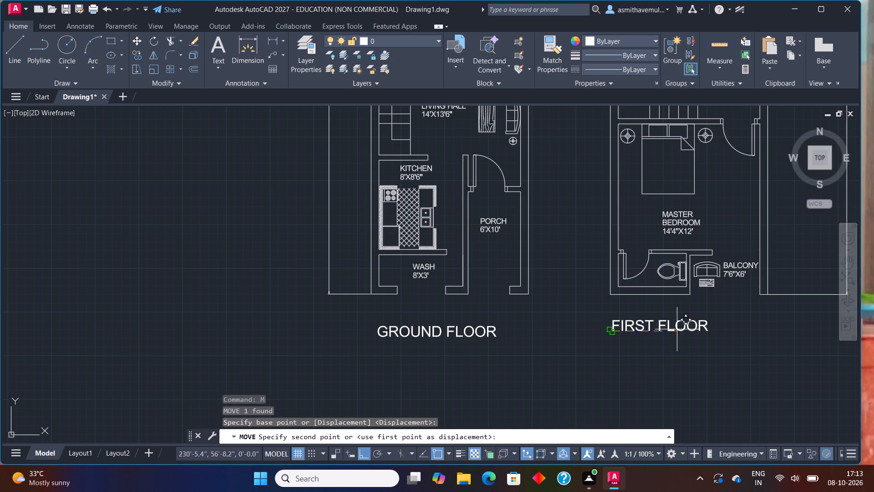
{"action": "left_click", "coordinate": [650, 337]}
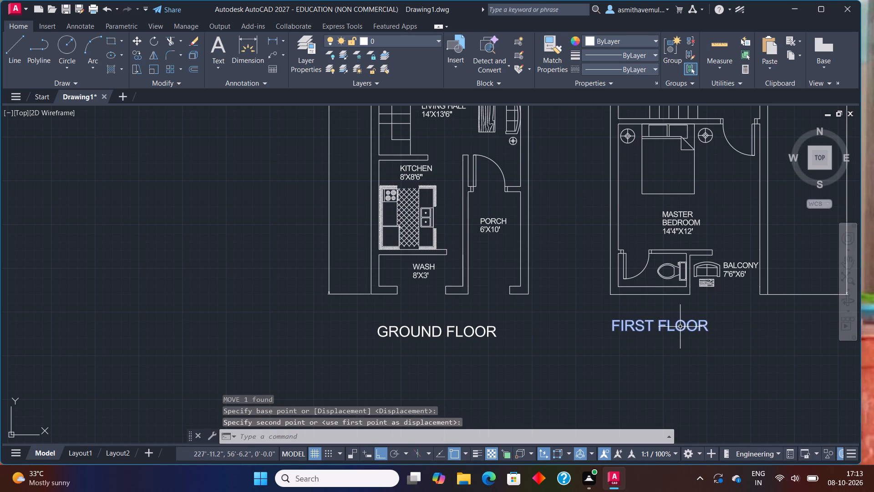
Turn Ortho mode off and try to move the FIRST FLOOR title freely below the lobby plan.
{"action": "left_click", "coordinate": [680, 325]}
{"action": "key", "text": "F8"}
{"action": "key", "text": "m"}
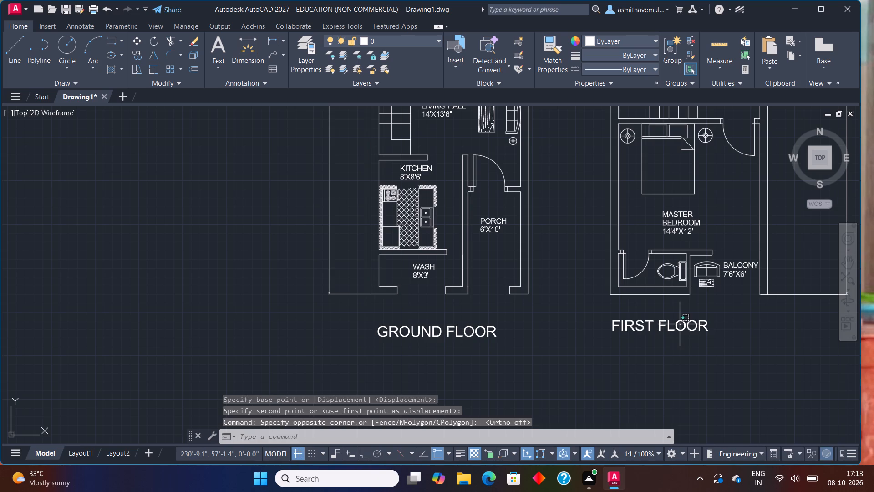
{"action": "key", "text": "Return"}
{"action": "left_click_drag", "start_coordinate": [688, 312], "coordinate": [625, 364]}
{"action": "key", "text": "Return"}
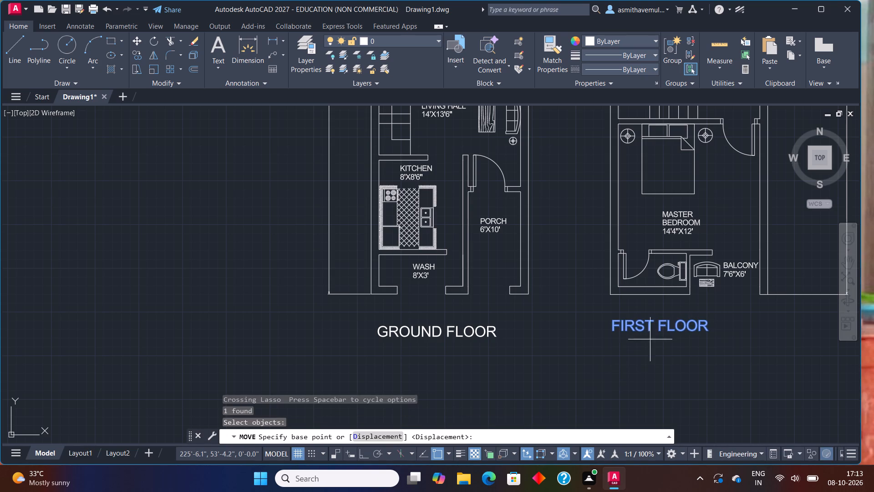
{"action": "left_click", "coordinate": [654, 329]}
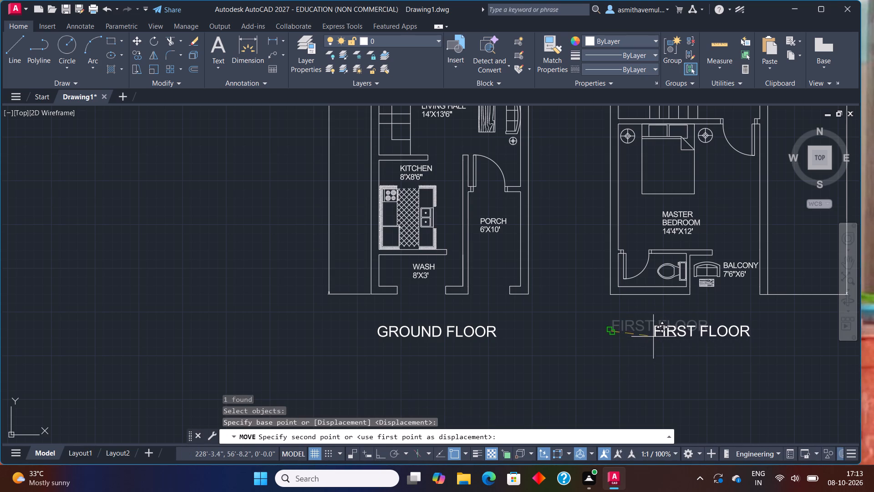
{"action": "left_click", "coordinate": [649, 335]}
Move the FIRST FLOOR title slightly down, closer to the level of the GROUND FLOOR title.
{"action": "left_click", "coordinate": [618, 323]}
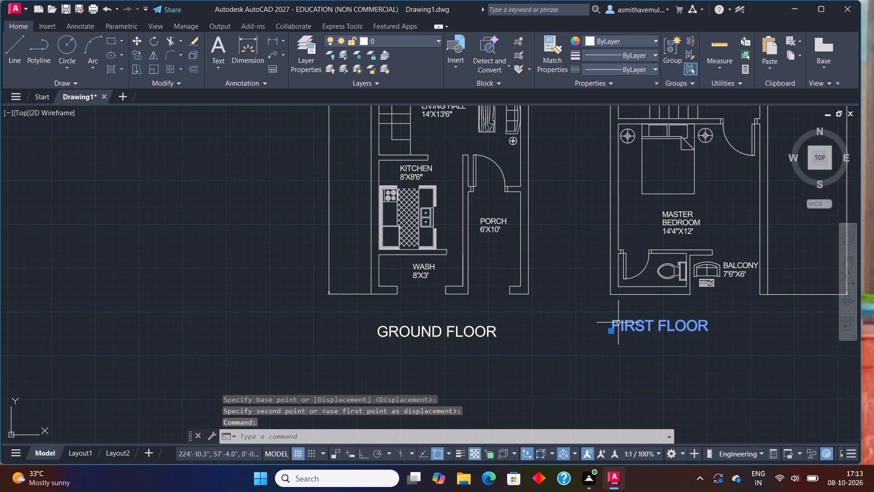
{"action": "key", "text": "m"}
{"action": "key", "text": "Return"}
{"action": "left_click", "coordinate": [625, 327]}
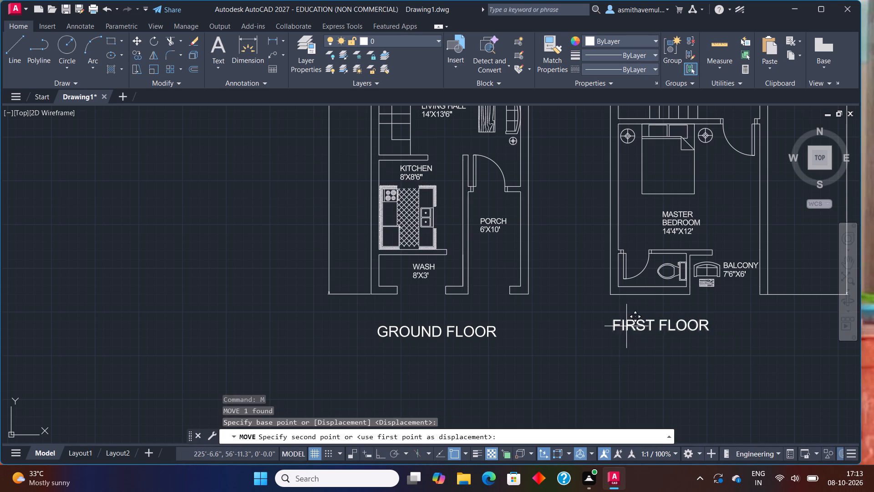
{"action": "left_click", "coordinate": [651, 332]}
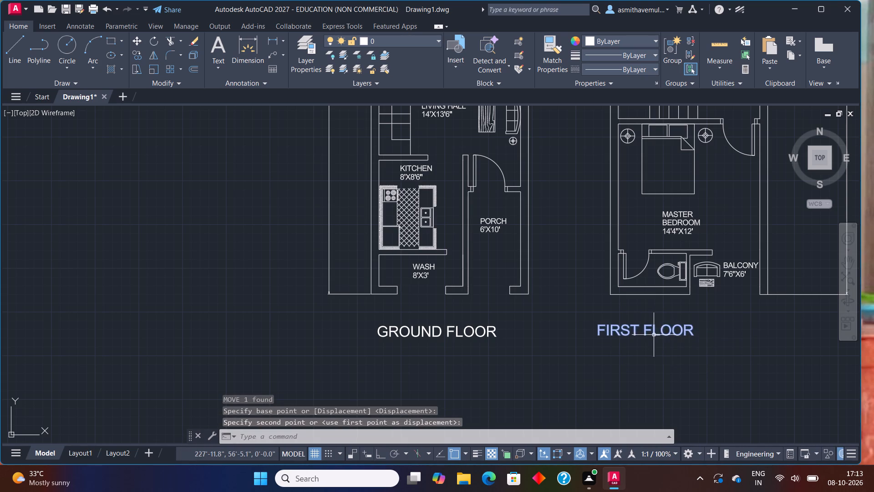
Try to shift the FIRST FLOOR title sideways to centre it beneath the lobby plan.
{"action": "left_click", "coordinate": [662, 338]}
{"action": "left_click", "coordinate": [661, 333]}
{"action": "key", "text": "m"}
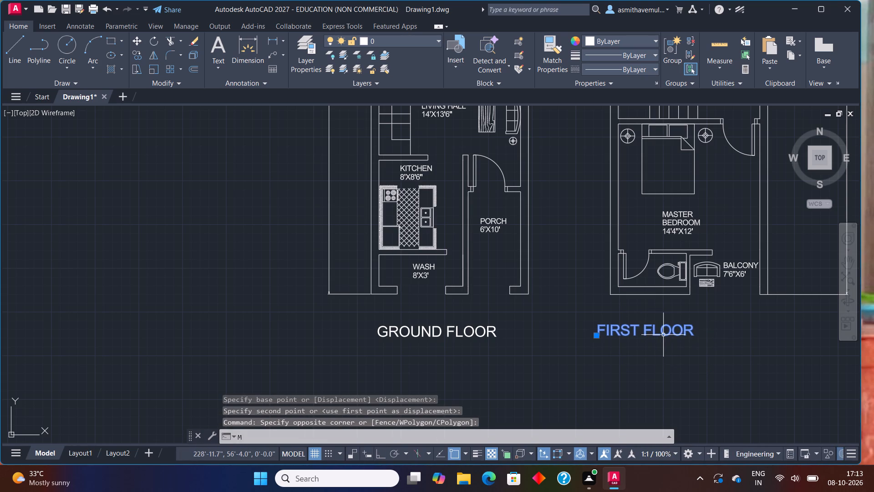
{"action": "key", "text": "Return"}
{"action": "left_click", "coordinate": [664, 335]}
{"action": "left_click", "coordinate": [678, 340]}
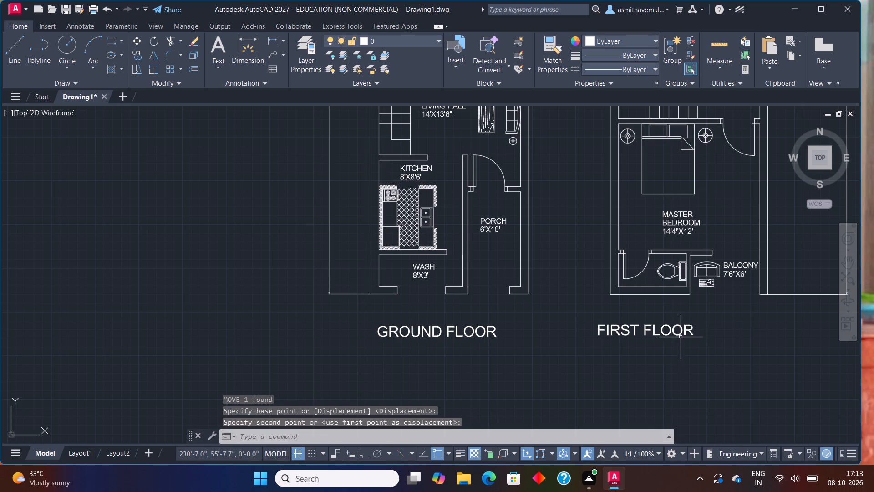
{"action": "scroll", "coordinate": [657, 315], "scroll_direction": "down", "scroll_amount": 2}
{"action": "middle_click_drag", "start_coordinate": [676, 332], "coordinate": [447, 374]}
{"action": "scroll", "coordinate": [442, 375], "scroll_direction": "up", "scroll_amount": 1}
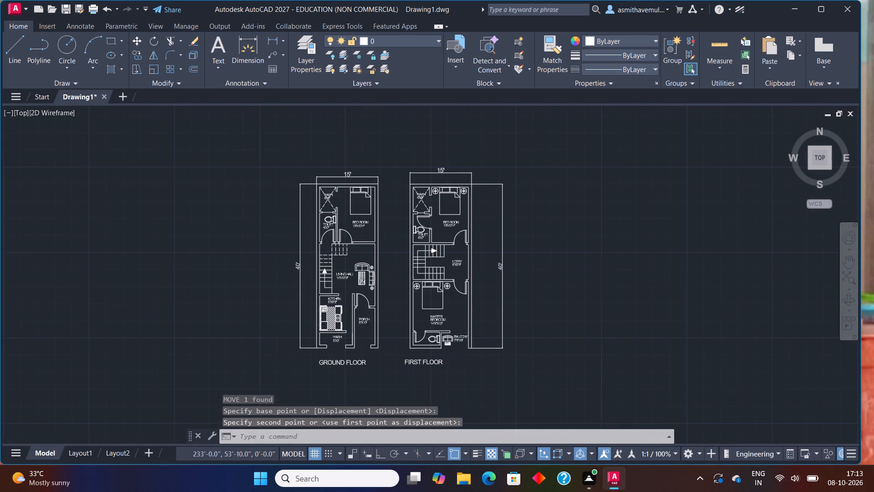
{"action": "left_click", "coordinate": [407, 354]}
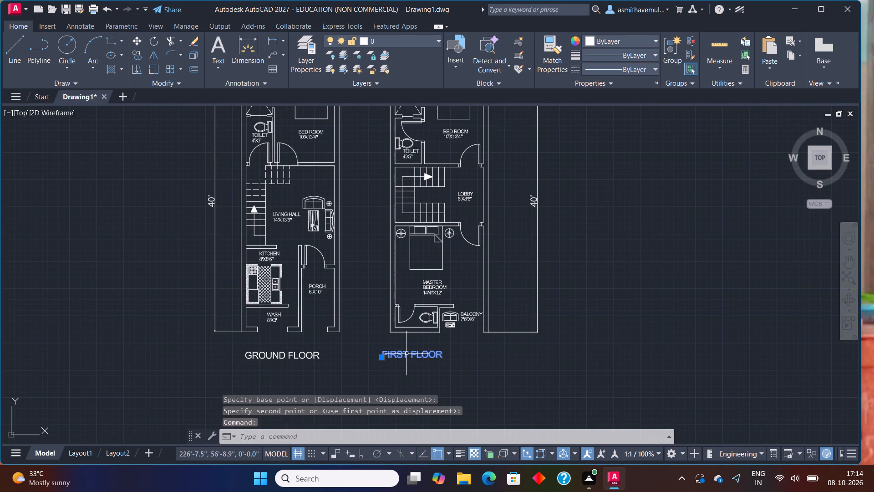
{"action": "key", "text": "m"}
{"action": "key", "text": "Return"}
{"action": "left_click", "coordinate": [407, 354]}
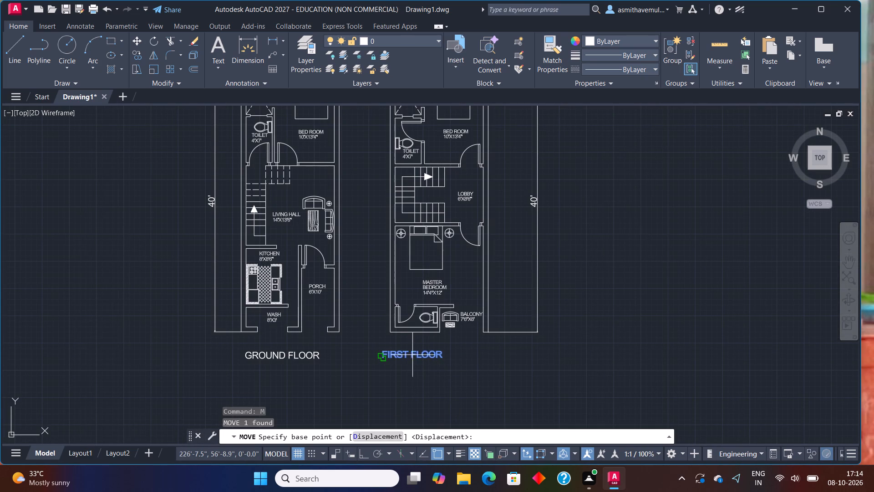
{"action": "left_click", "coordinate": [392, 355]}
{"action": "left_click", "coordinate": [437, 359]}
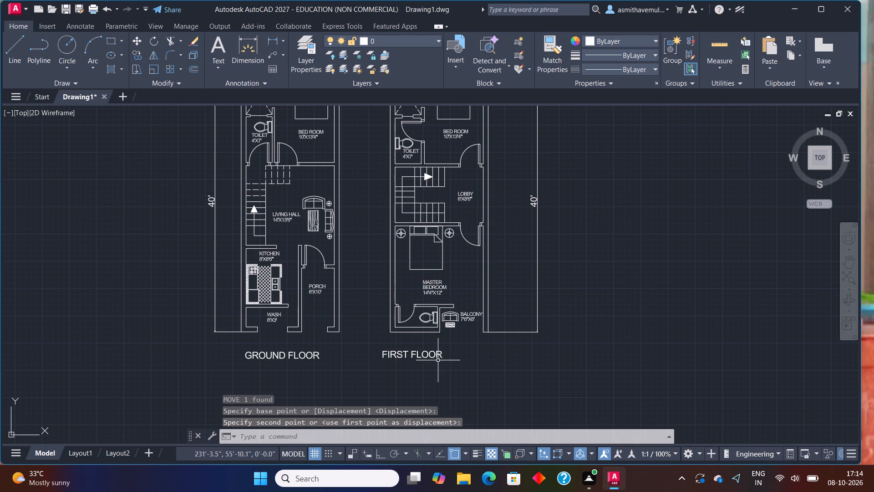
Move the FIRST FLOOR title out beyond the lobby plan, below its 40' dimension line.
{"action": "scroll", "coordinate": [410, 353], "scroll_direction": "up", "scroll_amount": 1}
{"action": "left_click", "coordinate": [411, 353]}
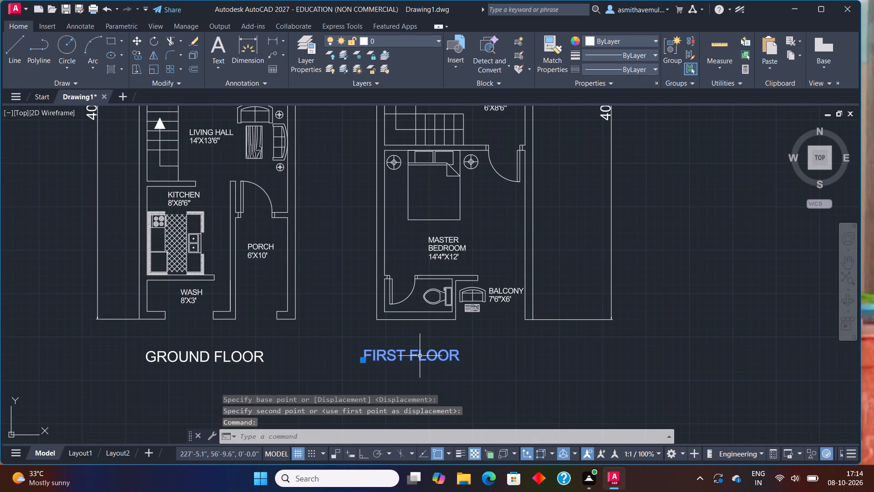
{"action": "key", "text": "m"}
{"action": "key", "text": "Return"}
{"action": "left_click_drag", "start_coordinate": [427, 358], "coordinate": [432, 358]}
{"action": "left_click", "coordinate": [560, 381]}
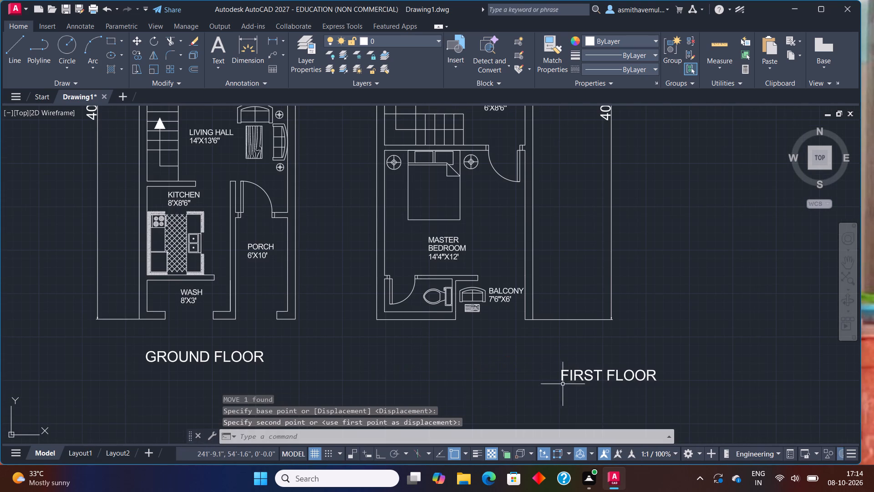
Move the FIRST FLOOR title back so it sits centred beneath the lobby plan, near the GROUND FLOOR title's level.
{"action": "left_click", "coordinate": [596, 374]}
{"action": "key", "text": "m"}
{"action": "key", "text": "Return"}
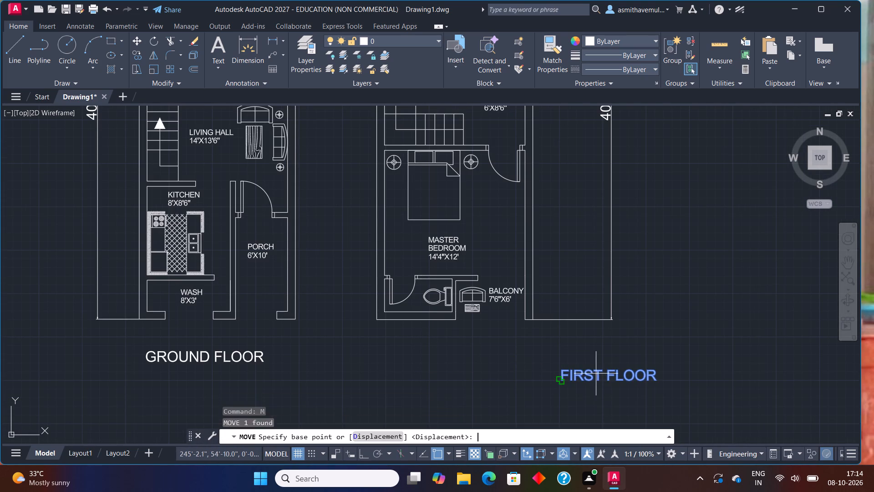
{"action": "left_click_drag", "start_coordinate": [596, 373], "coordinate": [586, 372]}
{"action": "left_click", "coordinate": [419, 367]}
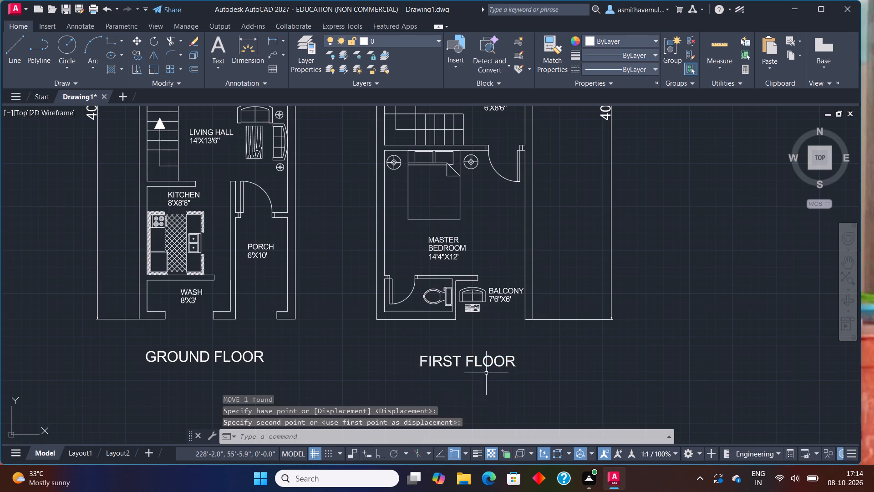
Examine both floor plans, checking their titles, room labels, furniture and overall dimensions.
{"action": "scroll", "coordinate": [510, 373], "scroll_direction": "down", "scroll_amount": 2}
{"action": "scroll", "coordinate": [601, 263], "scroll_direction": "up", "scroll_amount": 1}
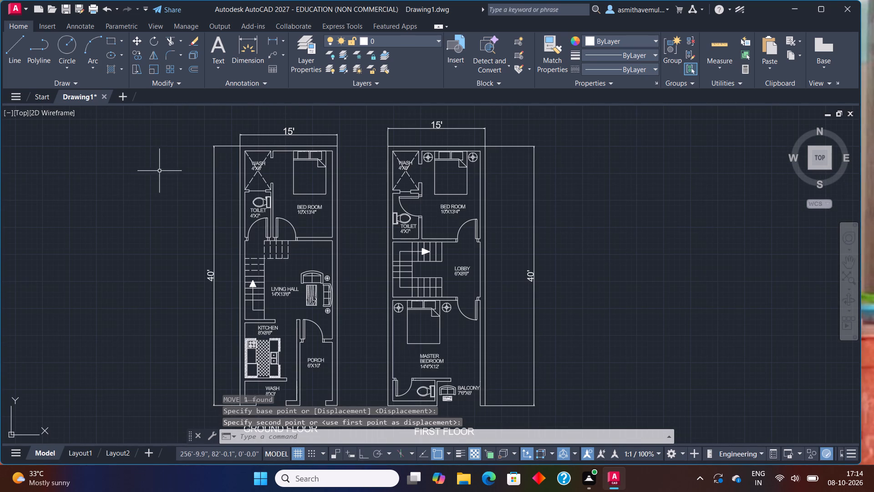
{"action": "left_click", "coordinate": [9, 11]}
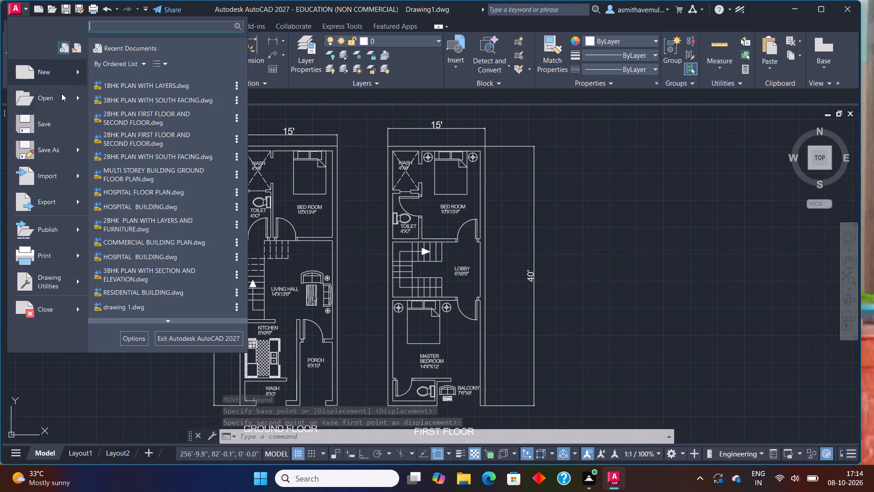
{"action": "left_click_drag", "start_coordinate": [574, 139], "coordinate": [582, 134]}
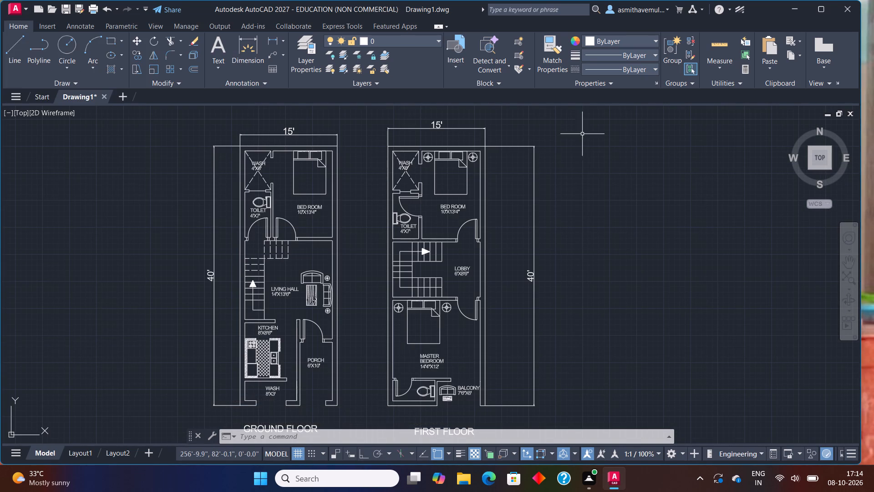
{"action": "scroll", "coordinate": [220, 471], "scroll_direction": "up", "scroll_amount": 1}
{"action": "scroll", "coordinate": [490, 320], "scroll_direction": "up", "scroll_amount": 2}
{"action": "middle_click_drag", "start_coordinate": [242, 374], "coordinate": [526, 154]}
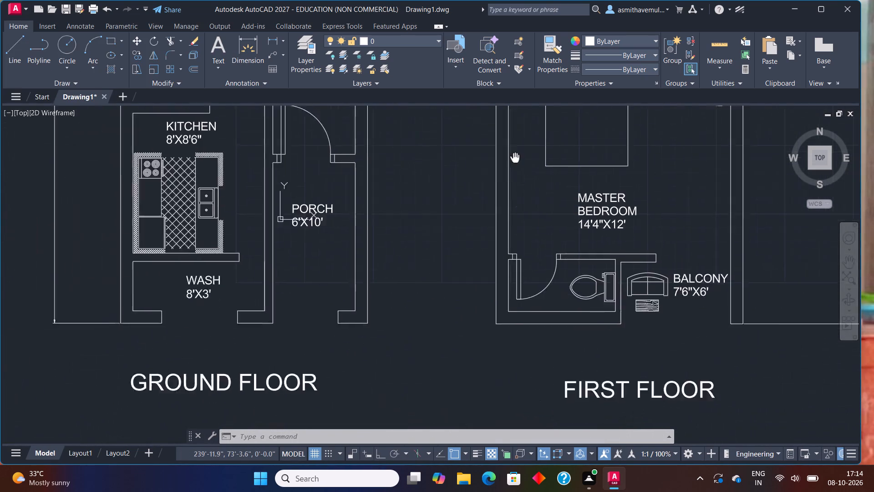
{"action": "middle_click_drag", "start_coordinate": [526, 154], "coordinate": [585, 166]}
{"action": "scroll", "coordinate": [373, 207], "scroll_direction": "down", "scroll_amount": 1}
{"action": "middle_click_drag", "start_coordinate": [385, 222], "coordinate": [405, 266]}
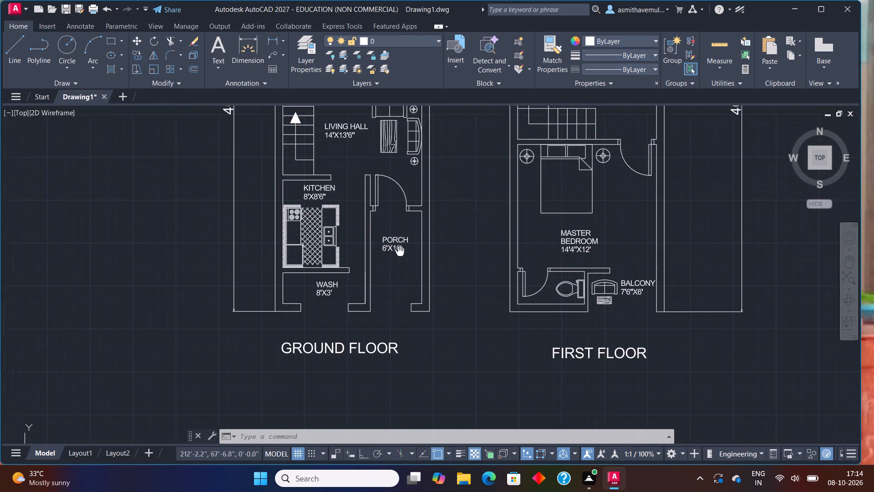
{"action": "middle_click_drag", "start_coordinate": [405, 266], "coordinate": [402, 338]}
{"action": "scroll", "coordinate": [356, 231], "scroll_direction": "up", "scroll_amount": 1}
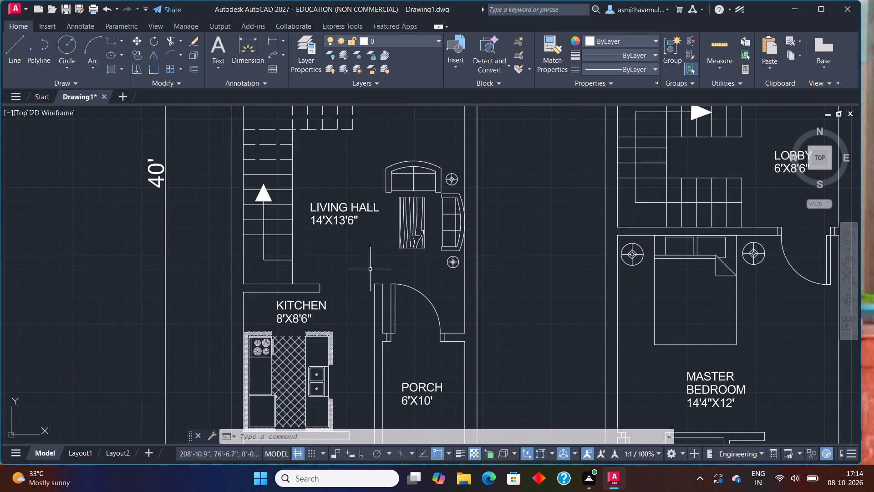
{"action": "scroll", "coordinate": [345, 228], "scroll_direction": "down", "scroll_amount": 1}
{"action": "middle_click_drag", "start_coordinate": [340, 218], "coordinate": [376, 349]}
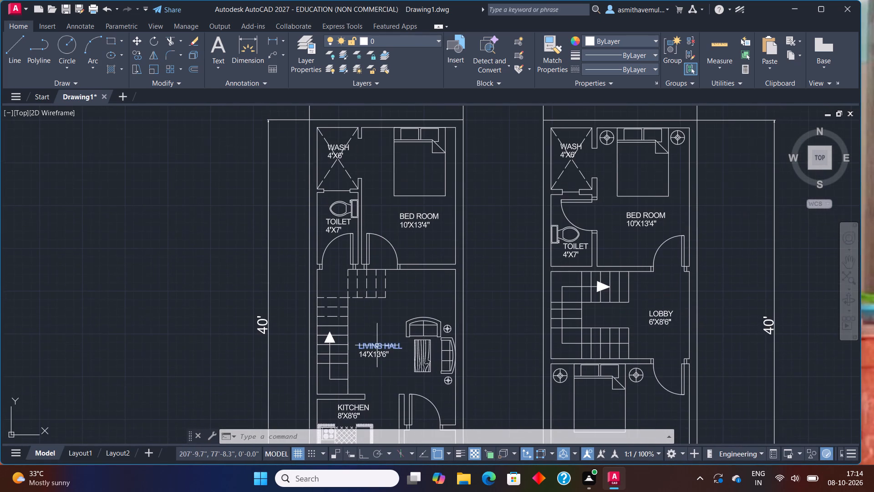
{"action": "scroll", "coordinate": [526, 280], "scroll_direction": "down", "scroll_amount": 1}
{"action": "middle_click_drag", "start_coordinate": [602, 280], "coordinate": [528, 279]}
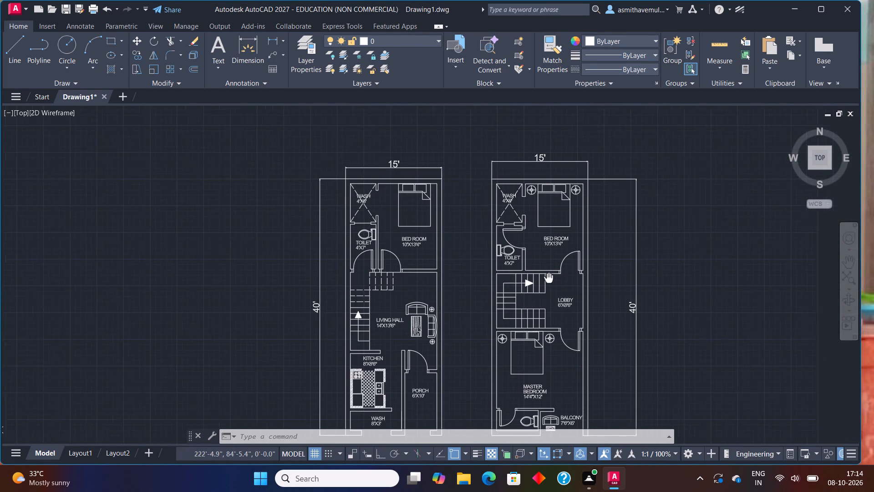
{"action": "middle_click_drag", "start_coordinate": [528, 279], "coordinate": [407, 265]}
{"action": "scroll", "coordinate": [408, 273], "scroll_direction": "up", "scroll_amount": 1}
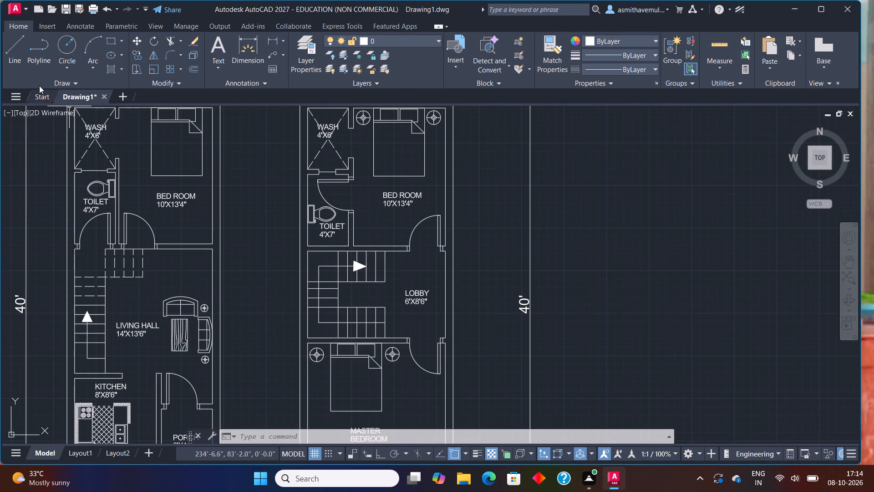
Save the drawing to the Desktop under the file name 1BHK PLAN WITH FIRST FLOOR AND SECOND FLOOR.
{"action": "left_click", "coordinate": [17, 6]}
{"action": "left_click", "coordinate": [52, 147]}
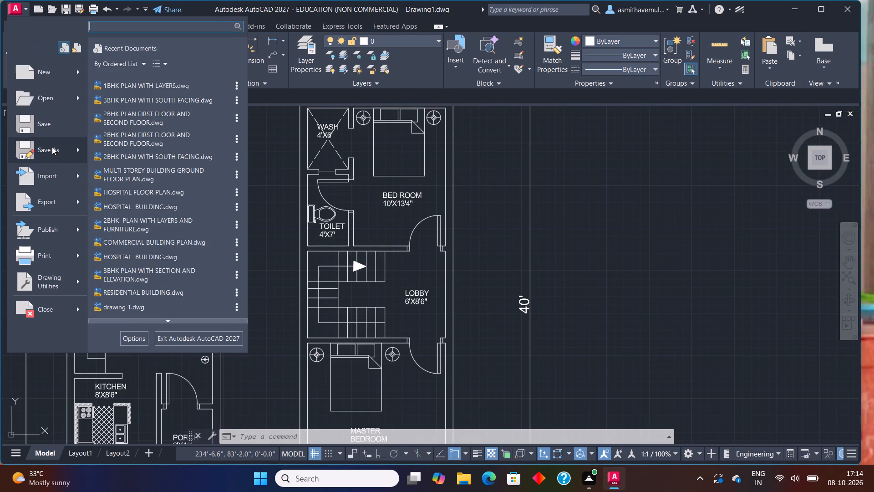
{"action": "left_click", "coordinate": [48, 123]}
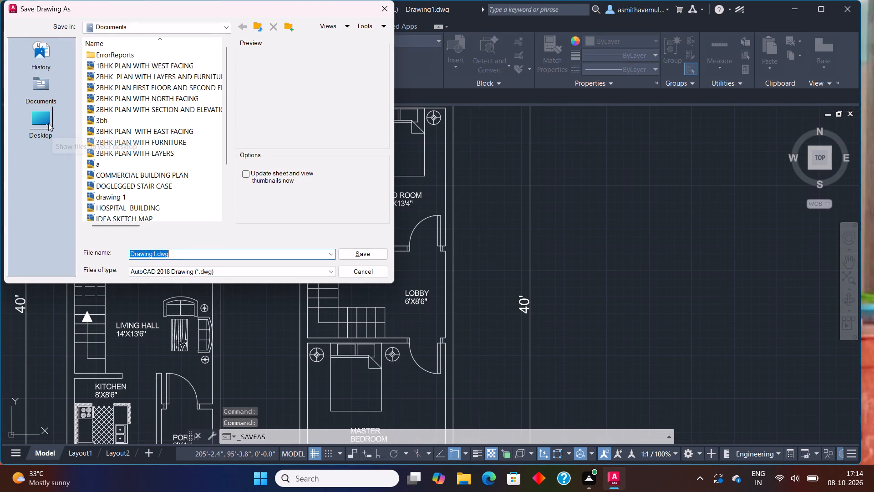
{"action": "left_click", "coordinate": [300, 253]}
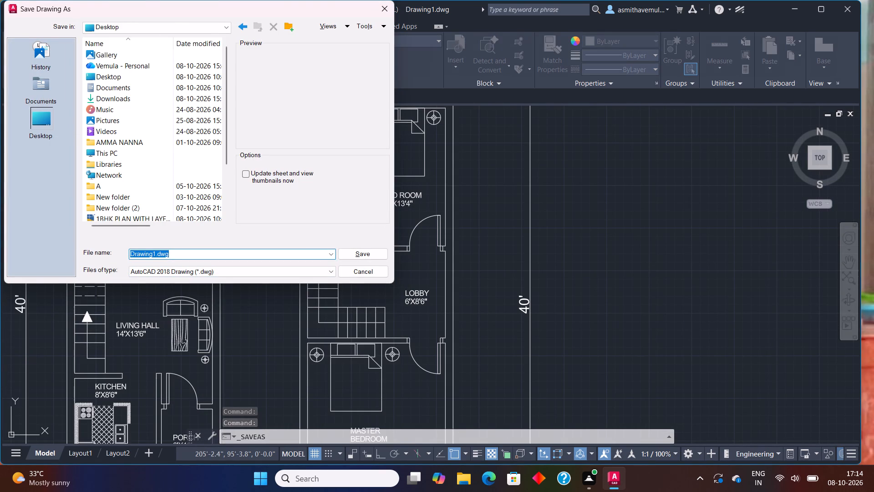
{"action": "key", "text": "BackSpace"}
{"action": "type", "text": "1BHK"}
{"action": "key", "text": "space"}
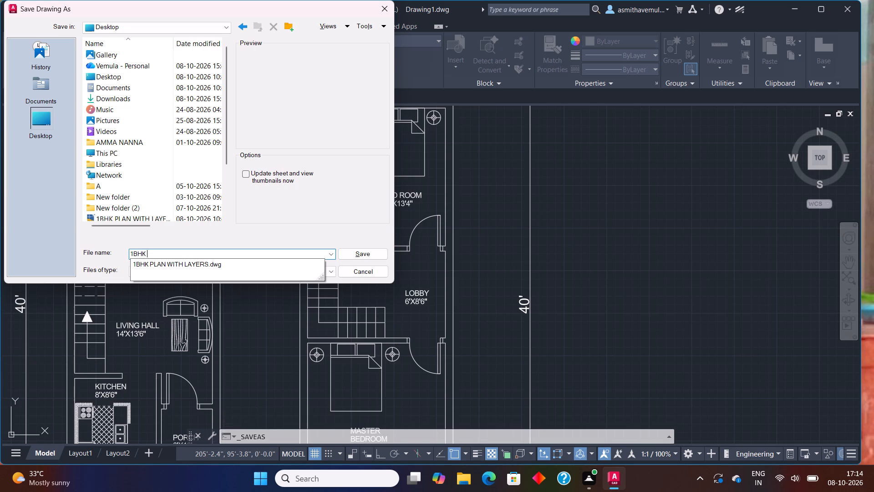
{"action": "type", "text": "PLAN WITH FRST"}
{"action": "key", "text": "space"}
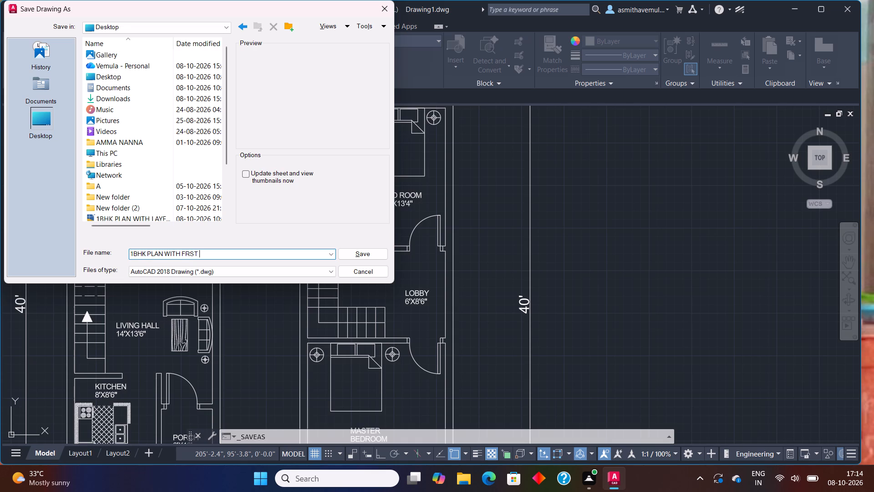
{"action": "key", "text": "BackSpace"}
{"action": "key", "text": "BackSpace"}
{"action": "key", "text": "BackSpace"}
{"action": "key", "text": "BackSpace"}
{"action": "key", "text": "i"}
{"action": "type", "text": "RST"}
{"action": "key", "text": "space"}
{"action": "type", "text": "FLOOR AND S"}
{"action": "type", "text": "ECOND FLOOR"}
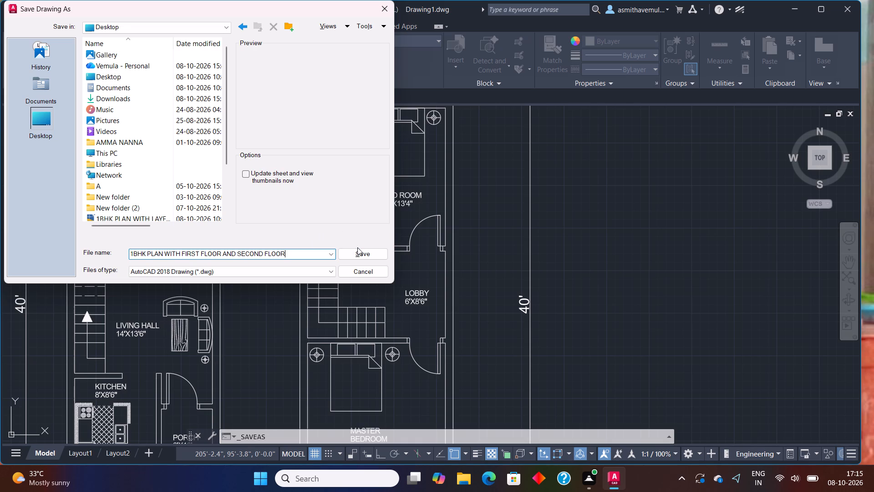
{"action": "left_click", "coordinate": [359, 251]}
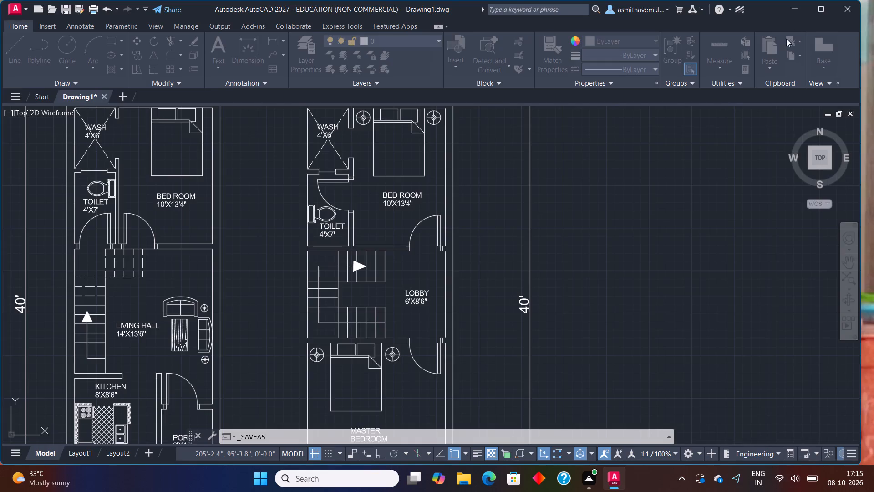
Close AutoCAD.
{"action": "left_click", "coordinate": [856, 2]}
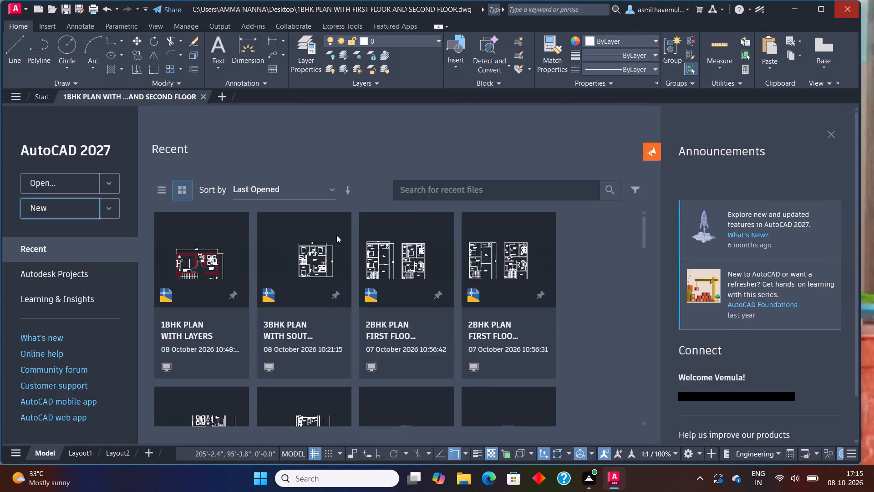